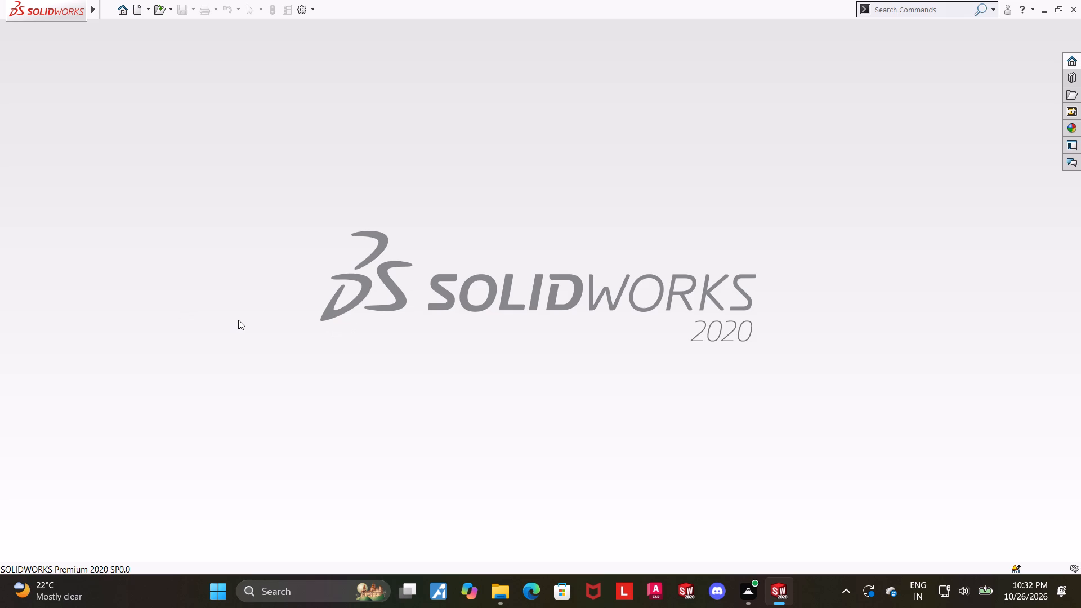
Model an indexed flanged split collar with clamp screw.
Create a new part document and start a sketch on the Top Plane.
click(141, 8)
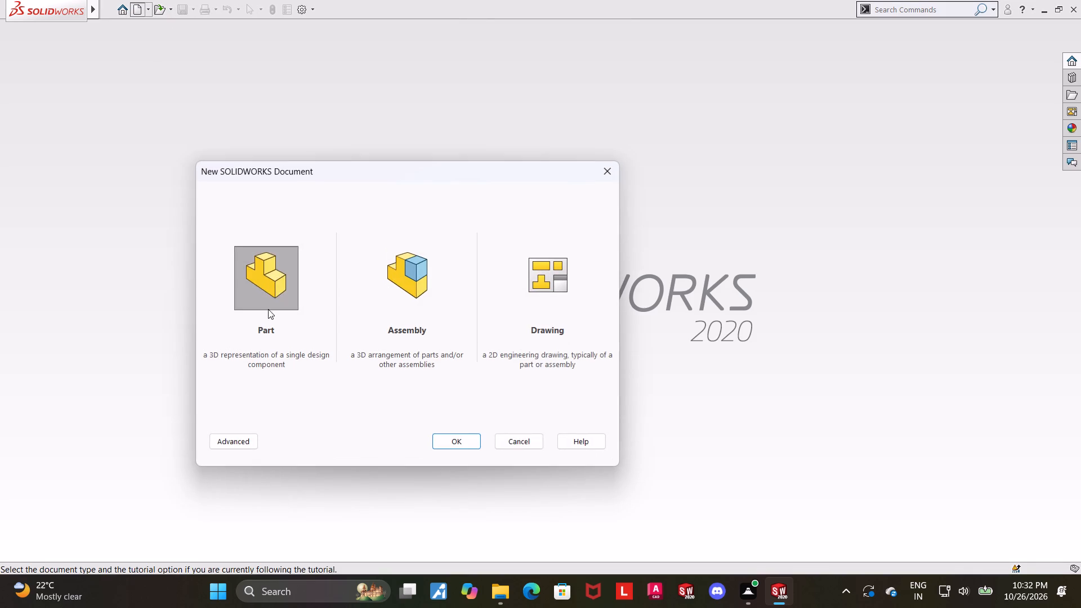
double_click(263, 277)
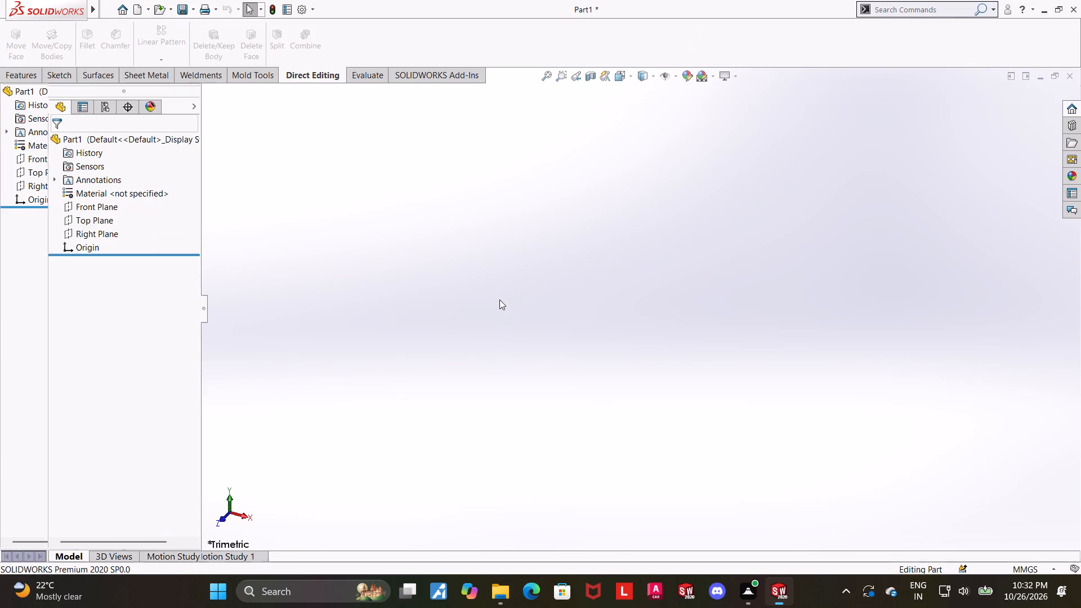
click(89, 217)
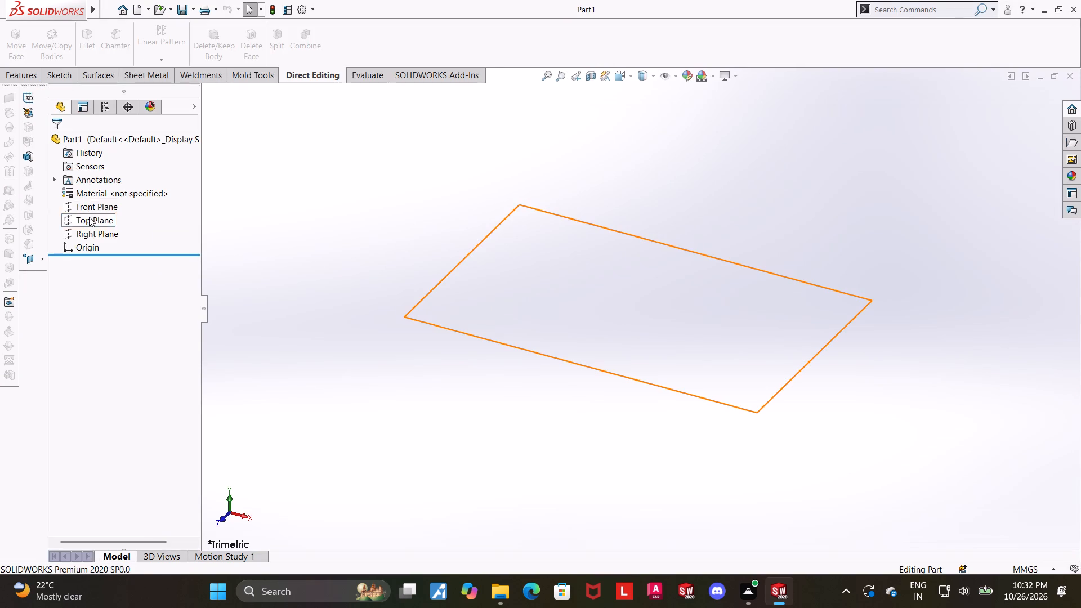
click(93, 206)
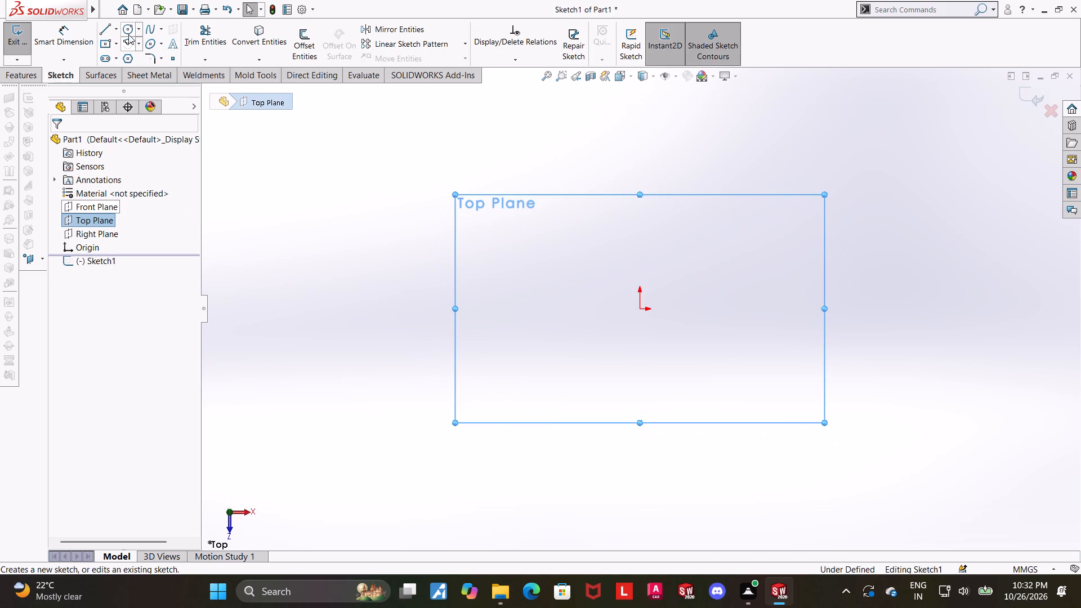
Sketch a centerpoint arc of about 29 mm radius centred on the origin, leaving a gap at its bottom.
click(128, 34)
key(Escape)
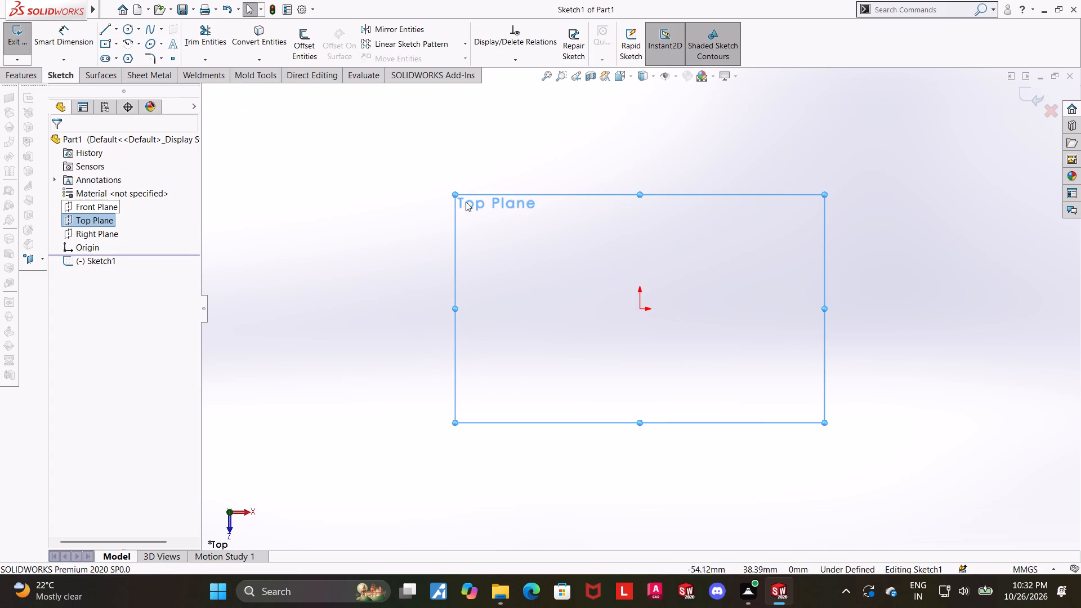
click(129, 39)
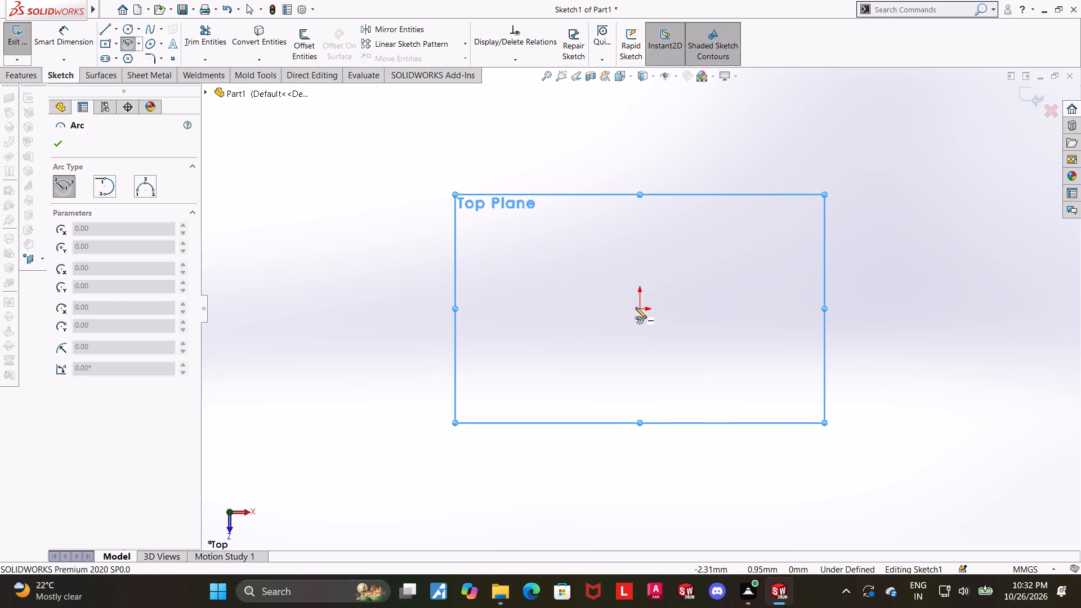
click(638, 310)
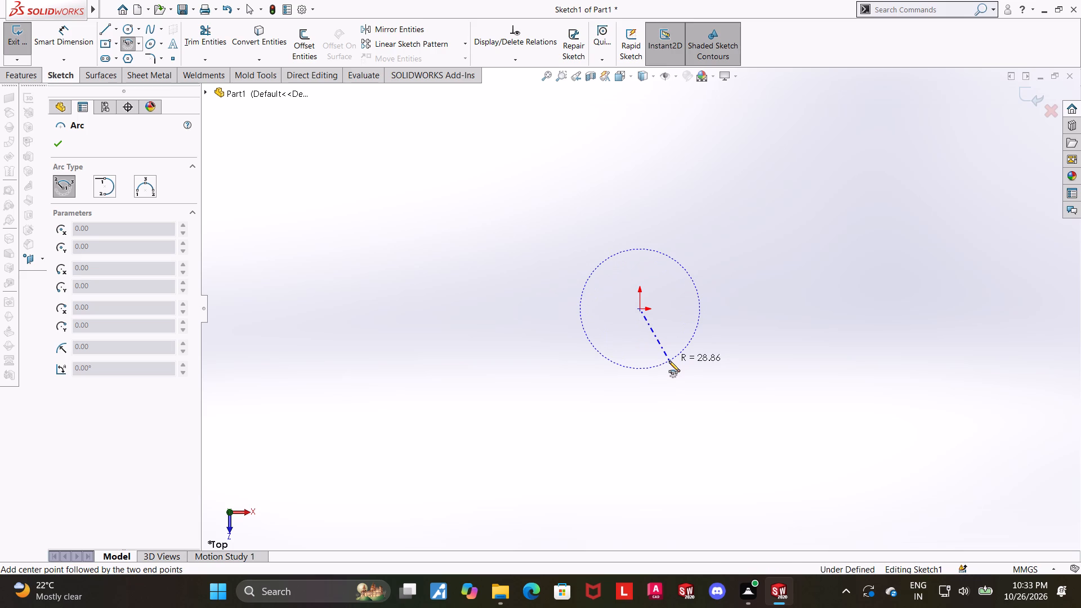
click(614, 363)
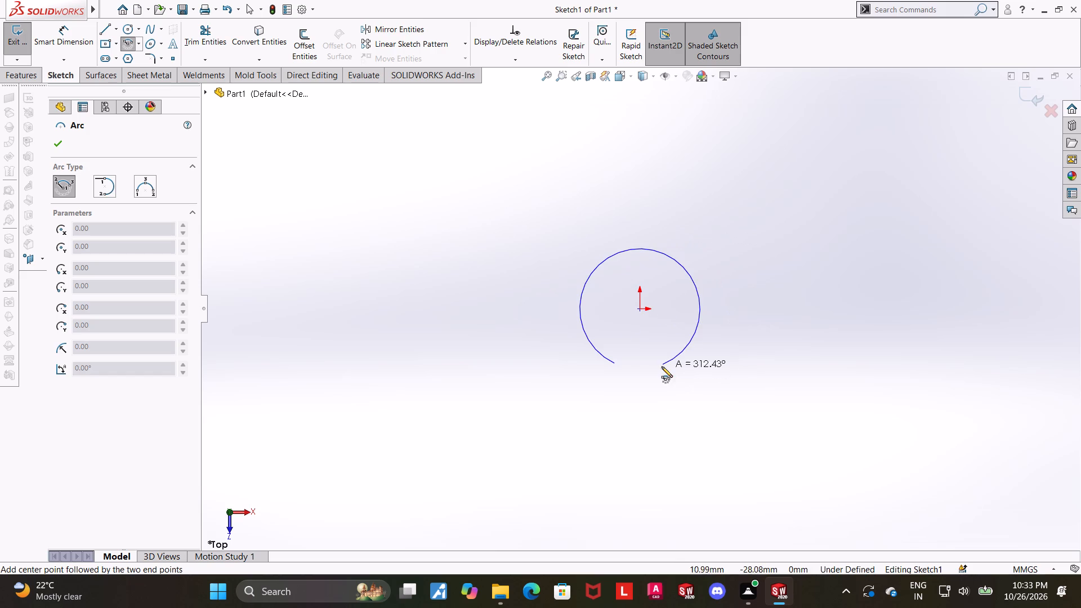
click(655, 365)
key(Escape)
Add a horizontal relation between the two endpoints of the arc.
click(615, 364)
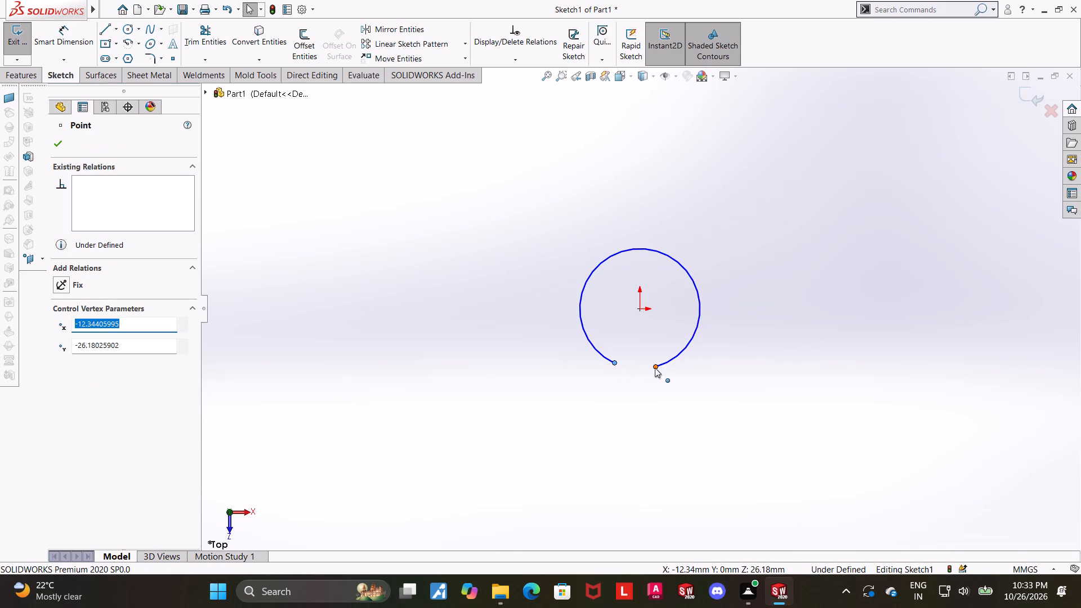
ctrl+click(655, 369)
click(62, 339)
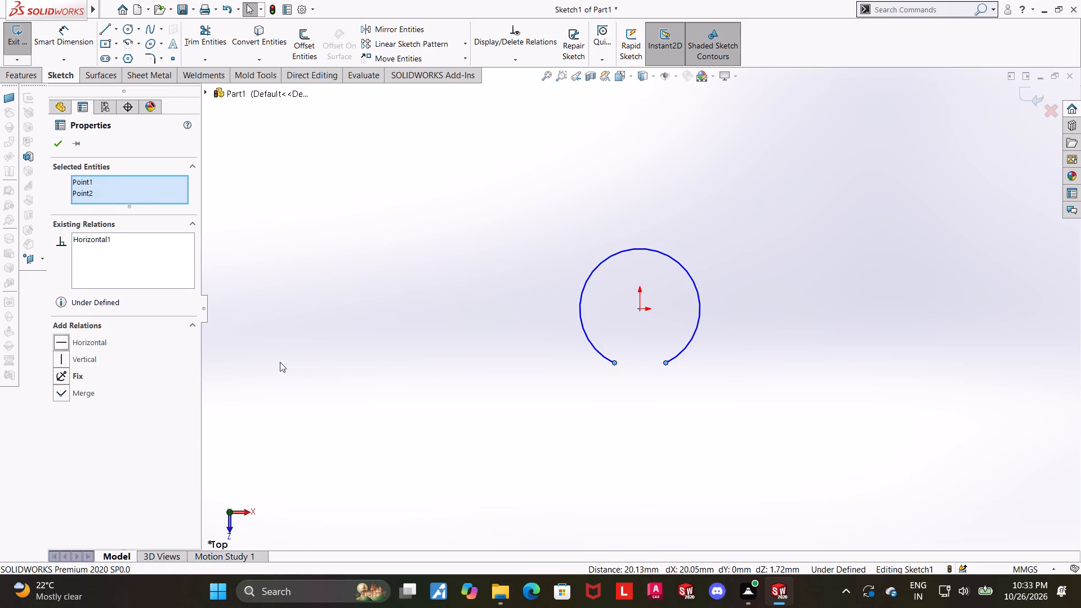
click(571, 381)
Dimension the gap between the arc's two endpoints at 2.5 mm.
click(83, 38)
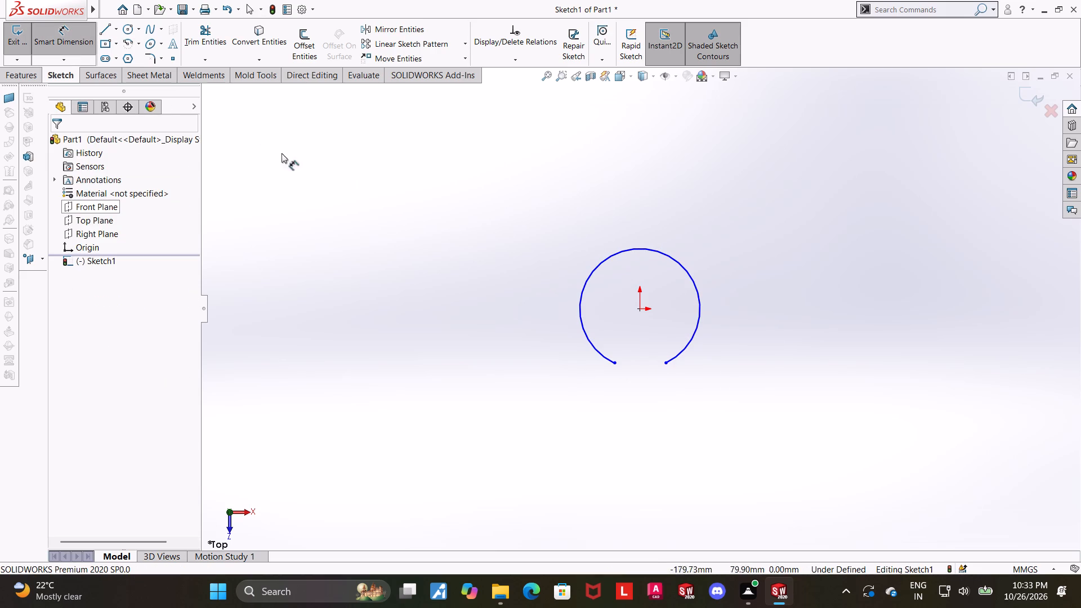
click(617, 365)
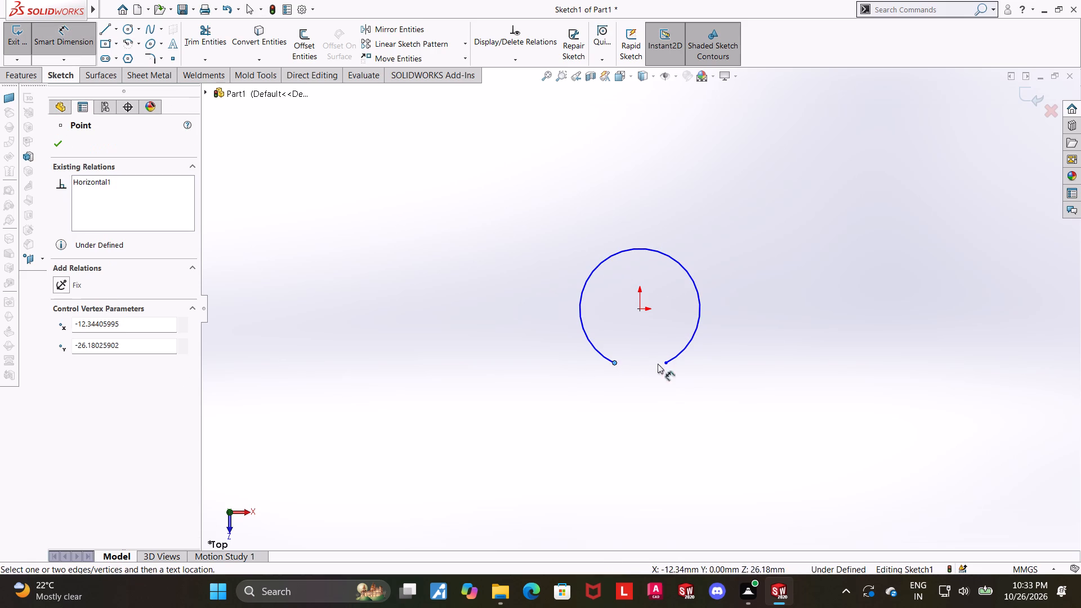
click(663, 362)
click(645, 395)
text(2.5)
key(Return)
key(Escape)
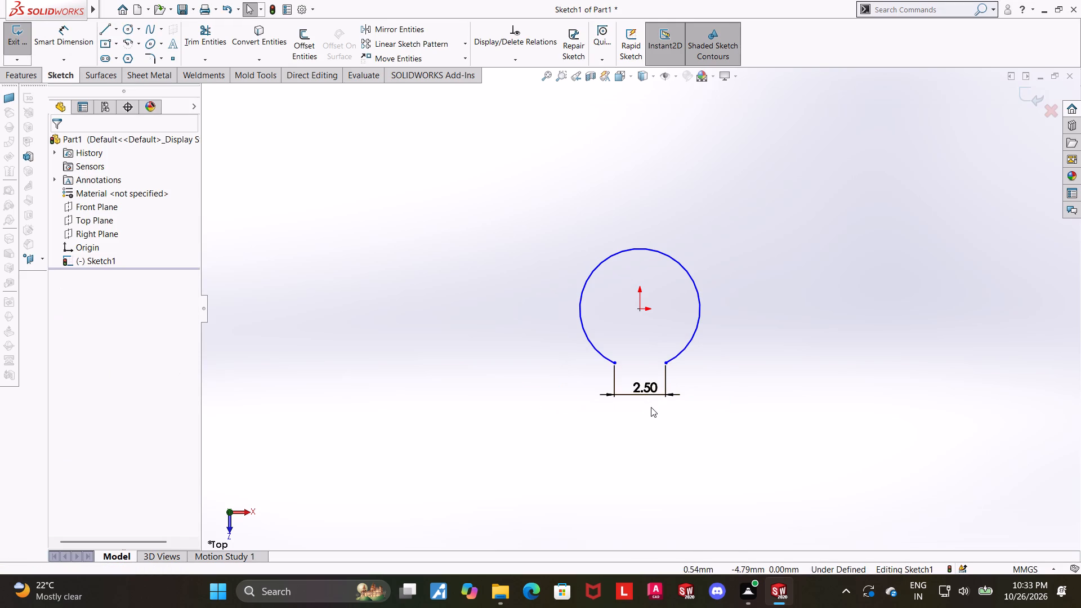
Sketch a second, larger centerpoint arc of about 3.8 mm radius around the origin, with its gap below the first arc's gap.
drag(813, 407, 812, 399)
scroll(606, 287, down, 1)
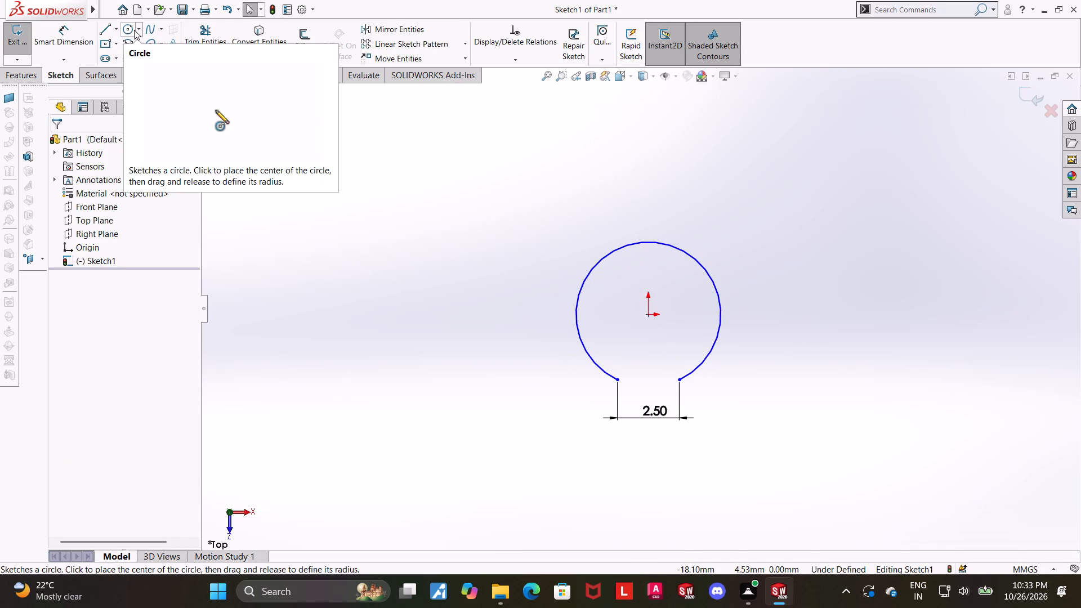
scroll(602, 340, up, 1)
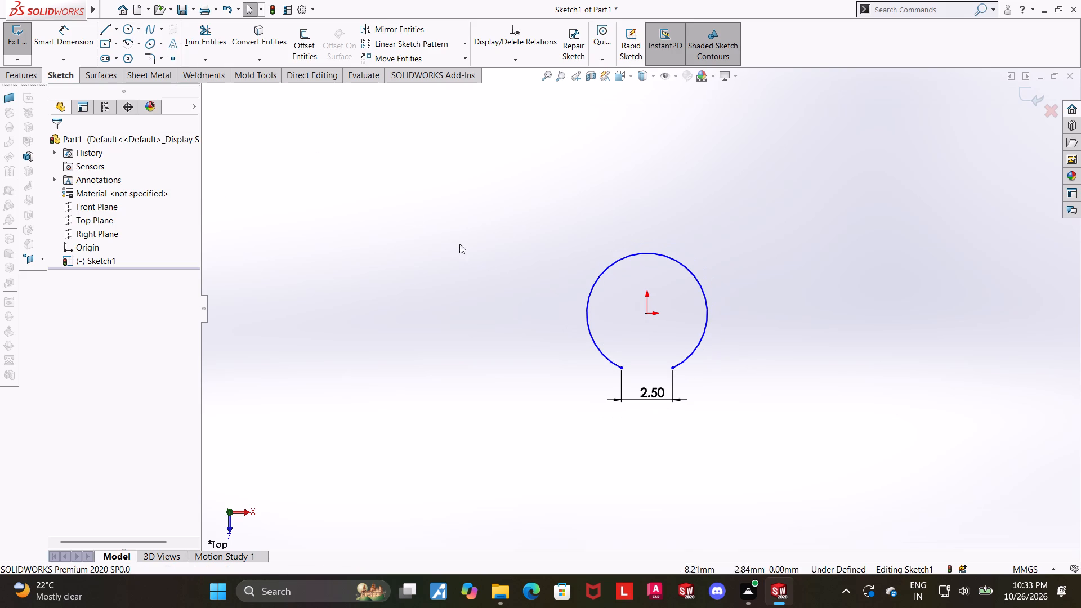
click(109, 25)
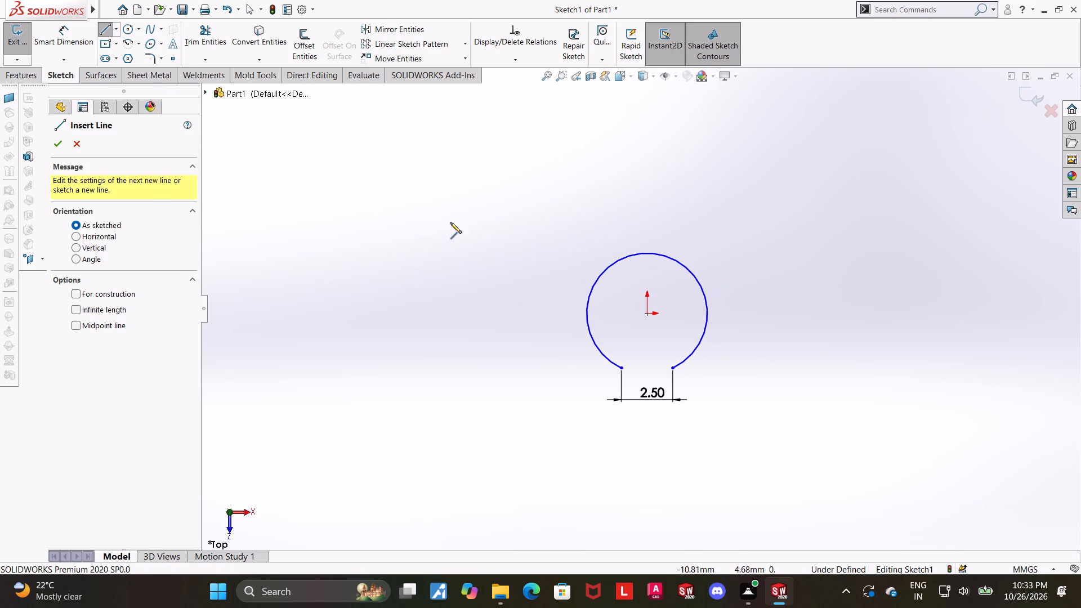
key(Escape)
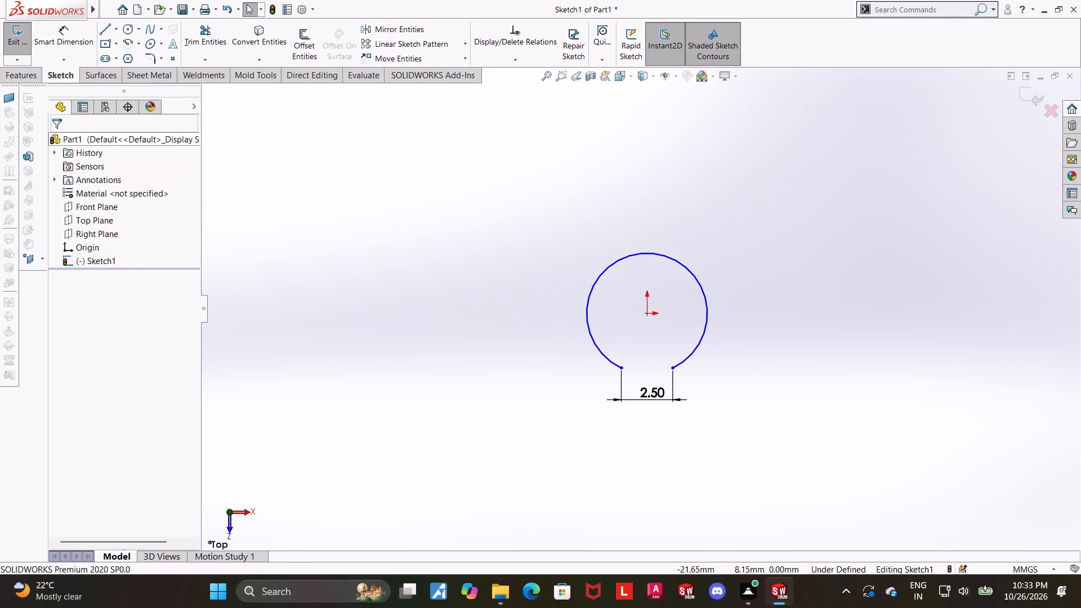
click(129, 40)
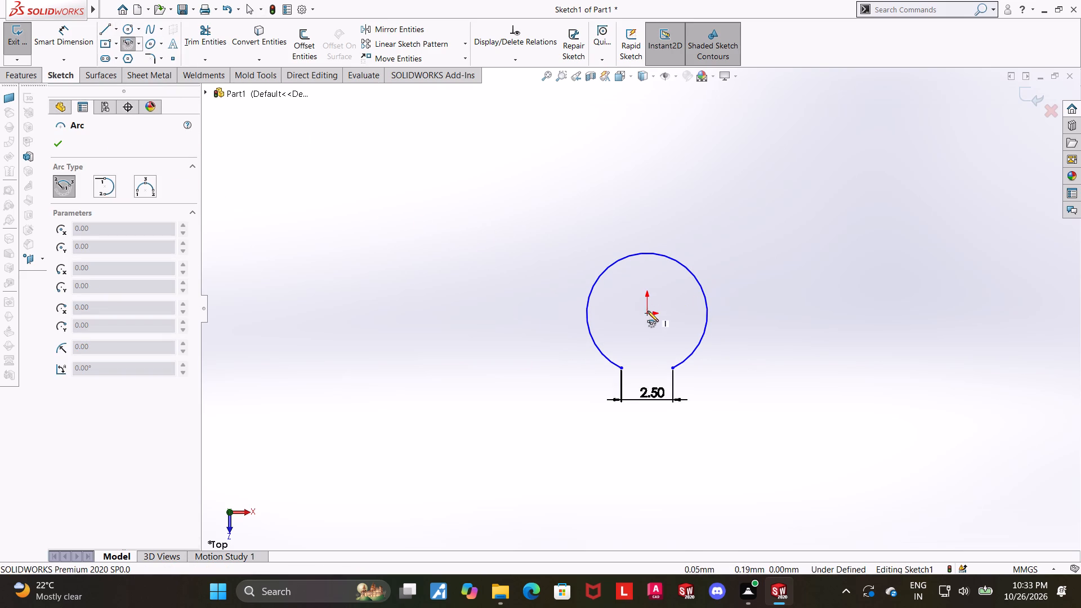
click(647, 314)
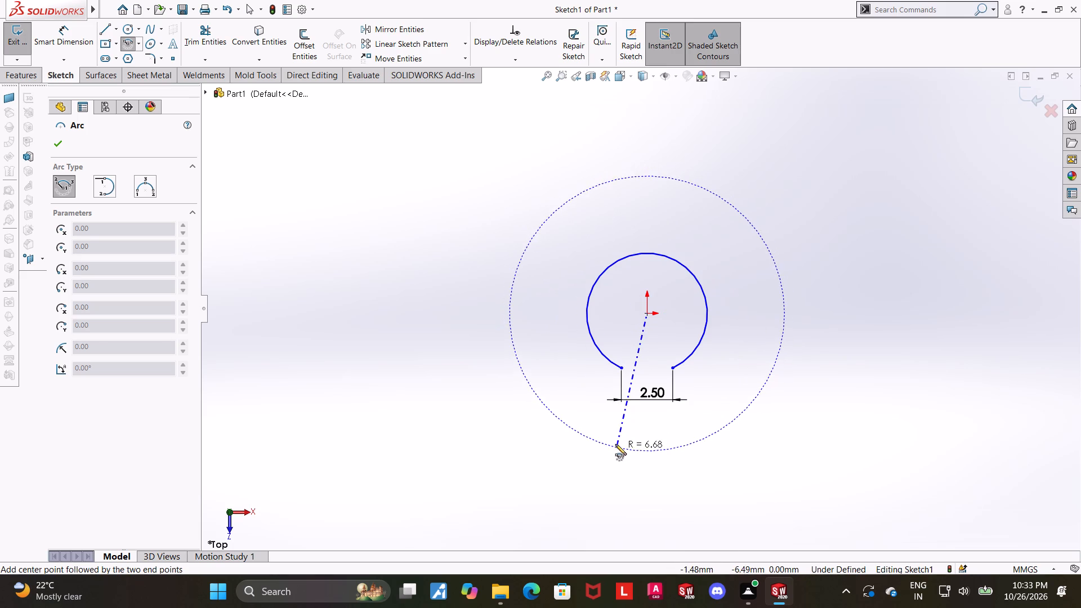
click(624, 387)
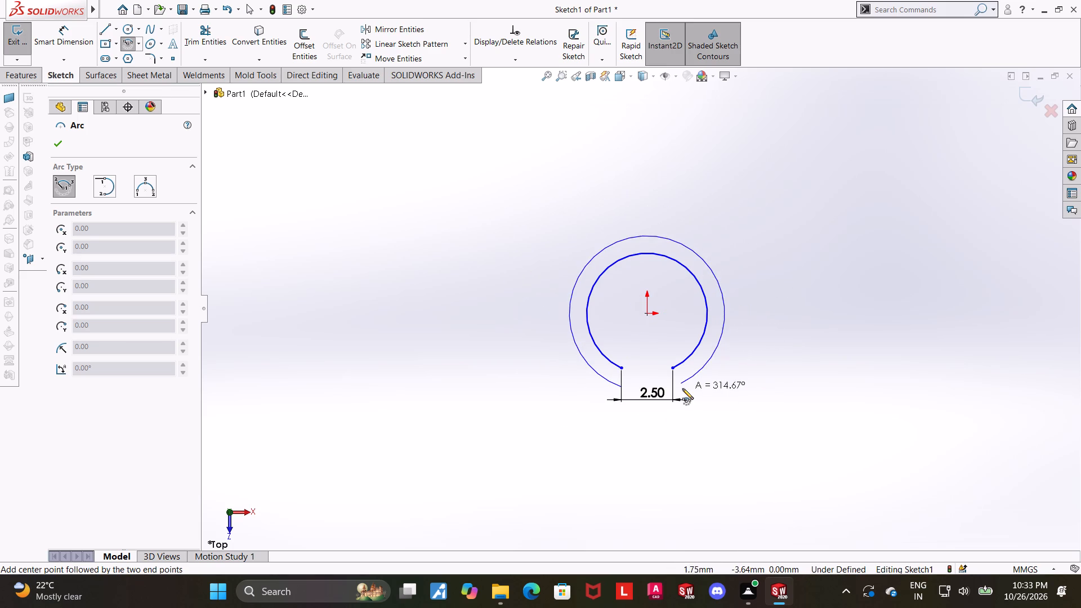
click(673, 388)
key(Escape)
Add a vertical relation between the left endpoints of the inner and outer arcs.
click(618, 370)
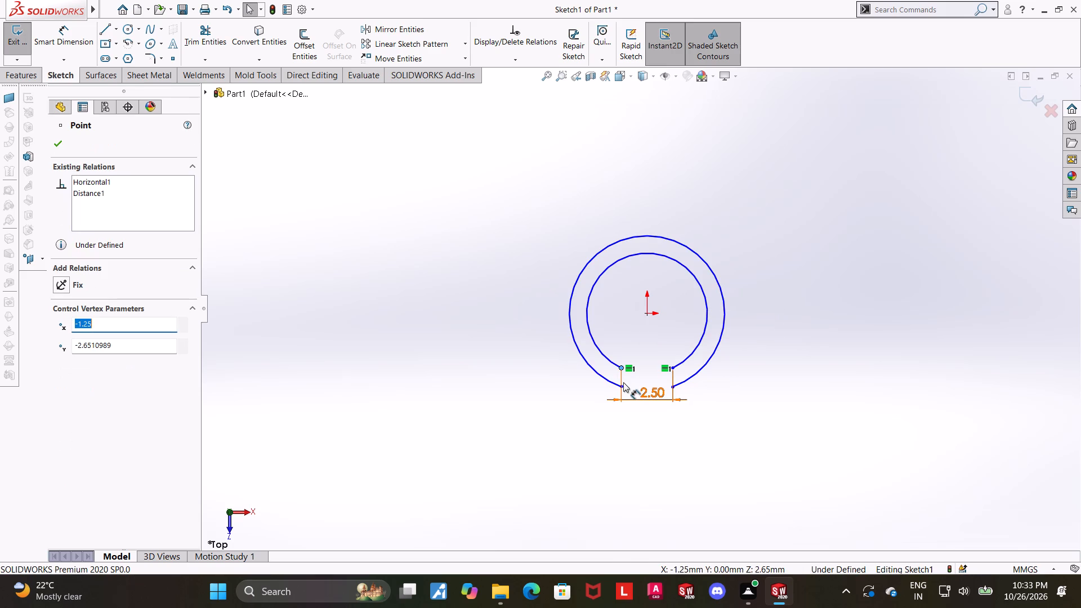
ctrl+click(621, 386)
click(57, 361)
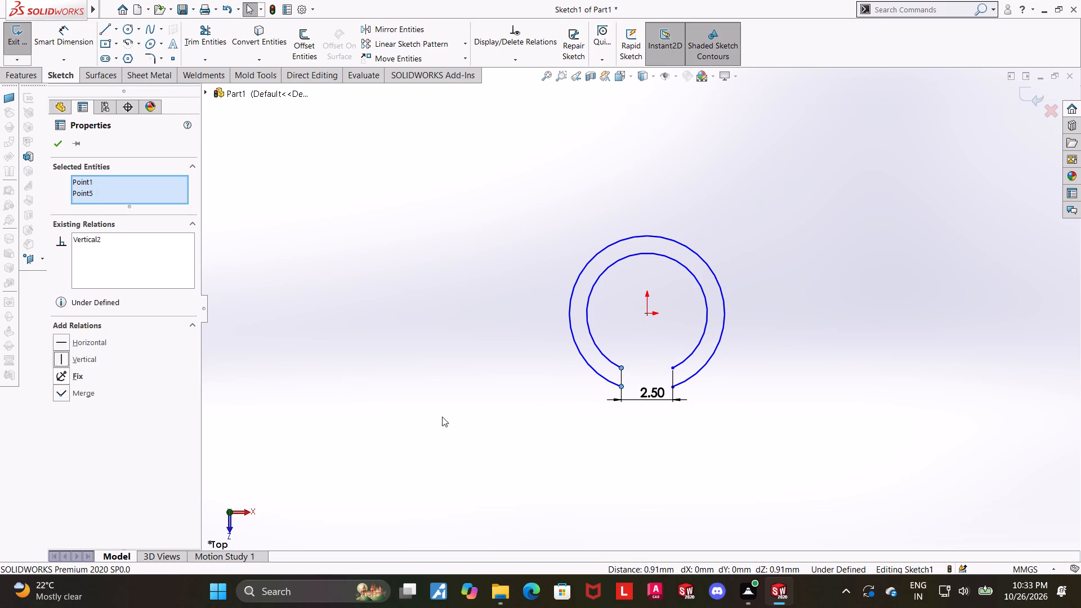
click(698, 449)
click(671, 372)
click(716, 443)
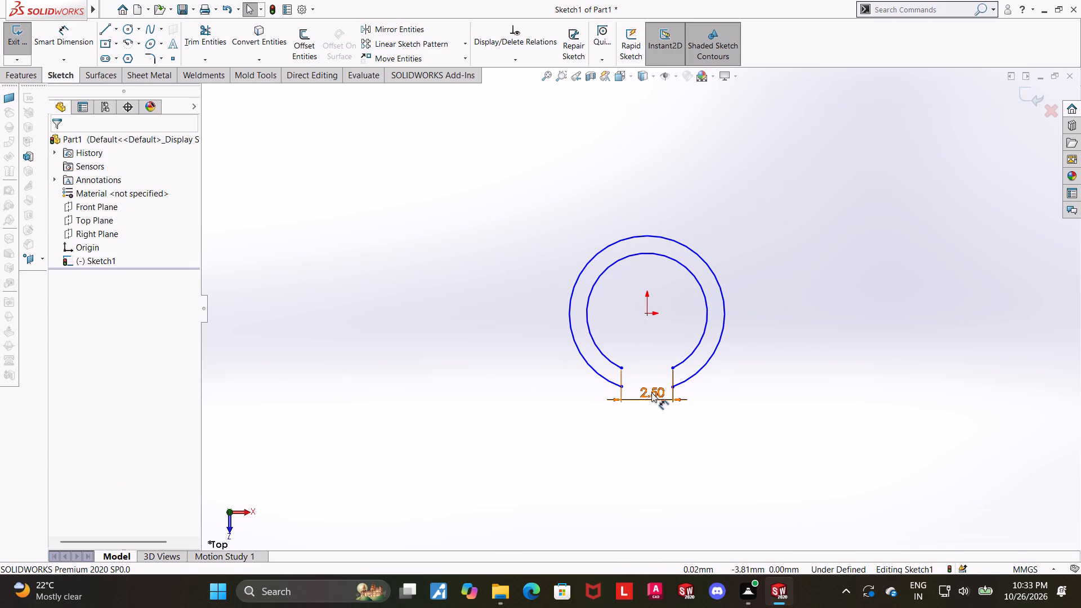
Move the 2.50 gap dimension up inside the inner arc, above the gap.
drag(651, 395, 649, 348)
key(Escape)
key(Escape)
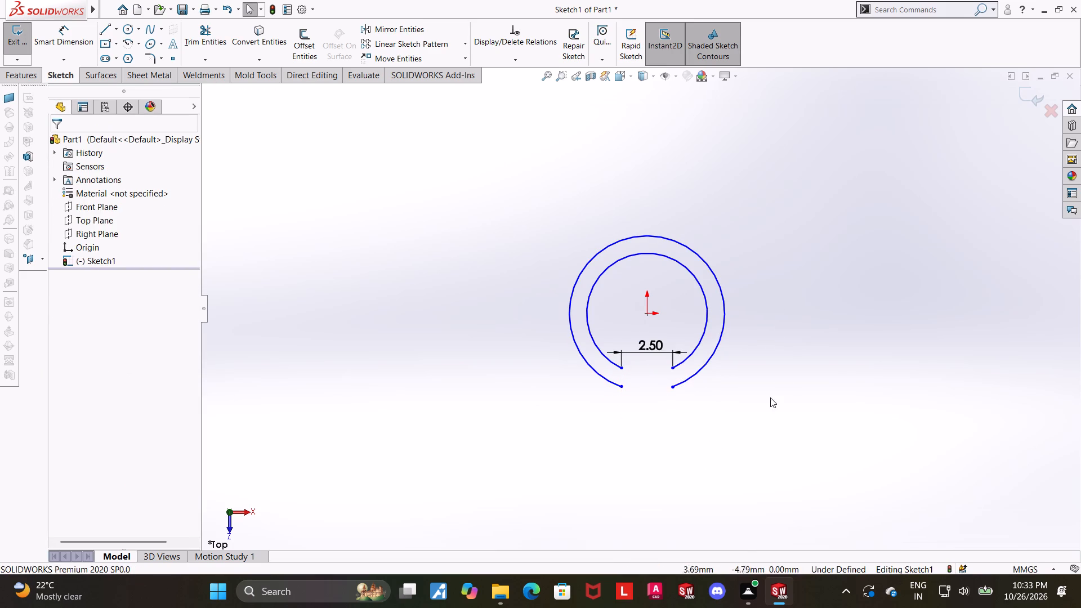
Dimension the radius of the outer arc at 2 mm.
click(68, 32)
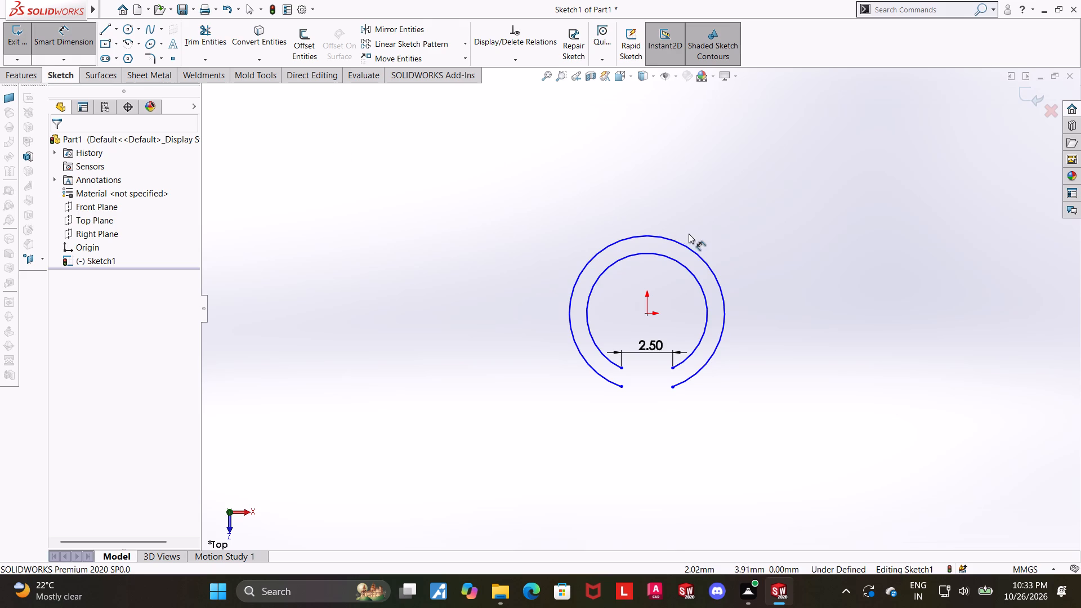
scroll(688, 236, down, 1)
scroll(734, 222, up, 1)
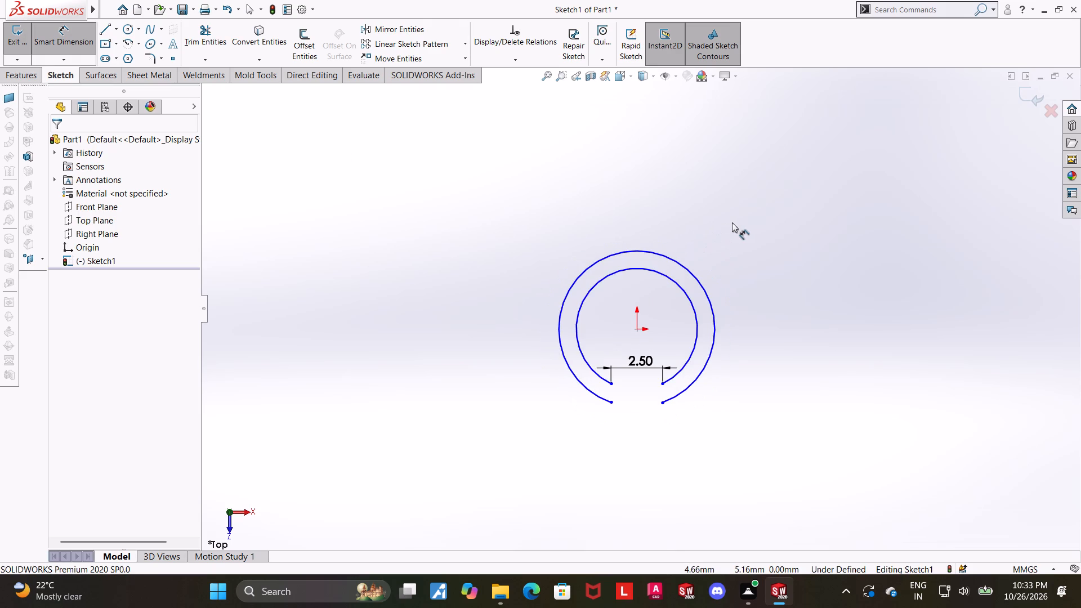
scroll(728, 222, down, 1)
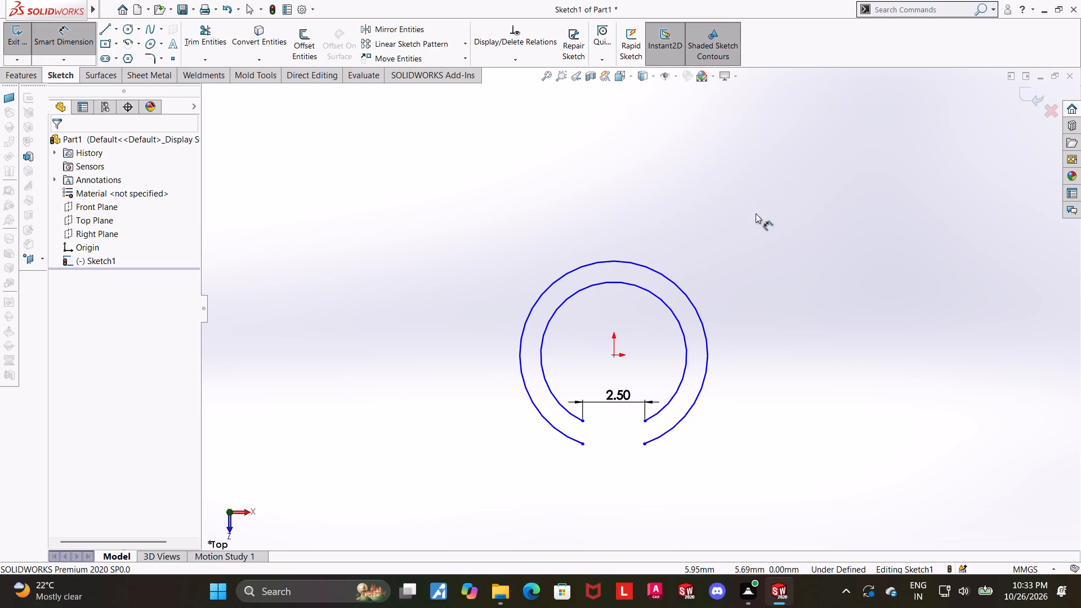
click(680, 285)
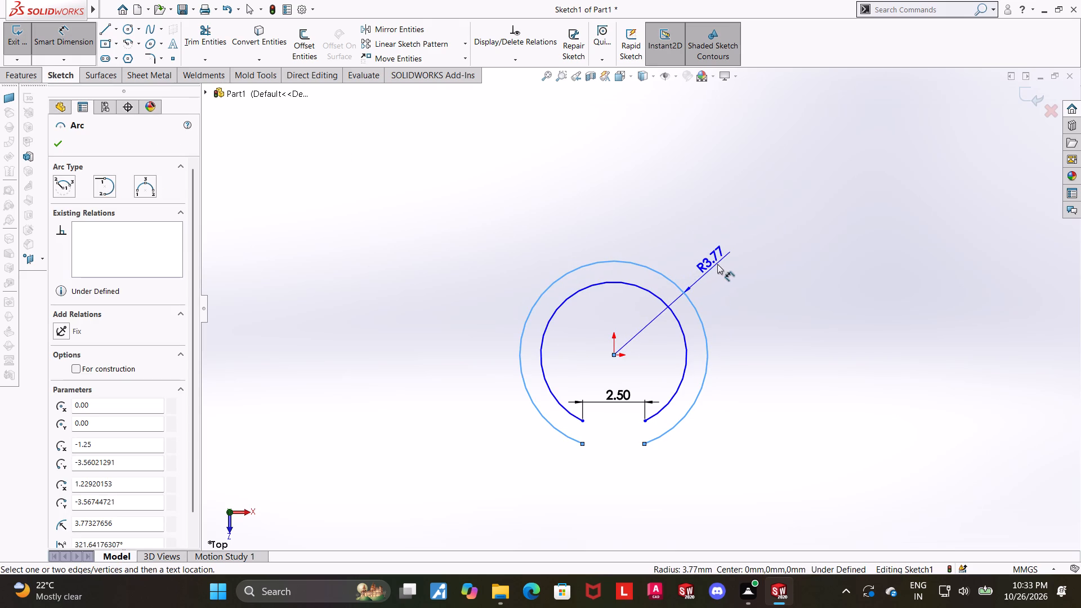
click(717, 264)
key(2)
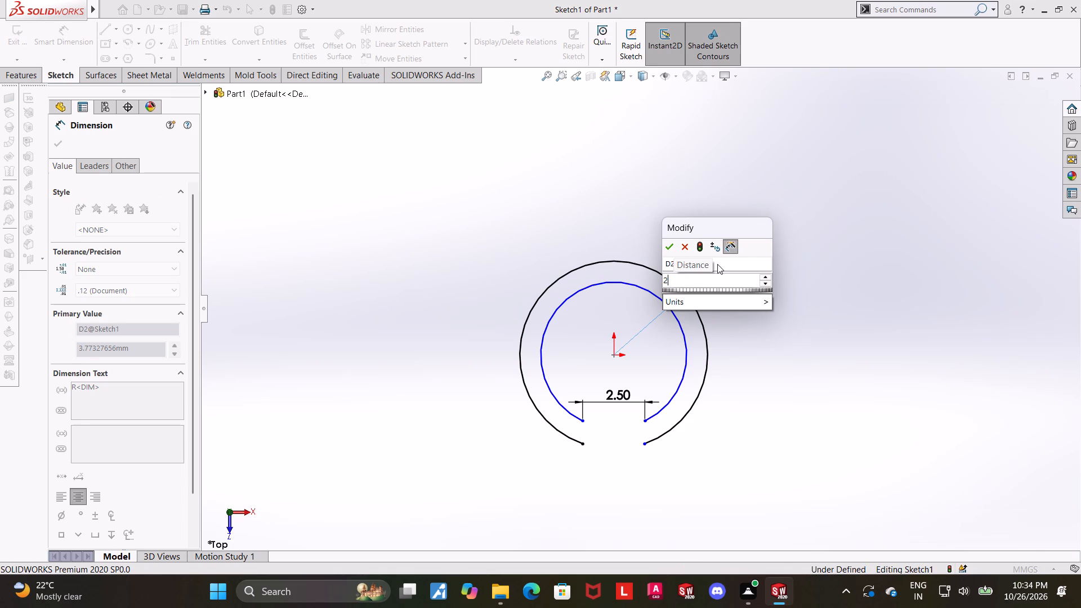
key(Return)
key(Escape)
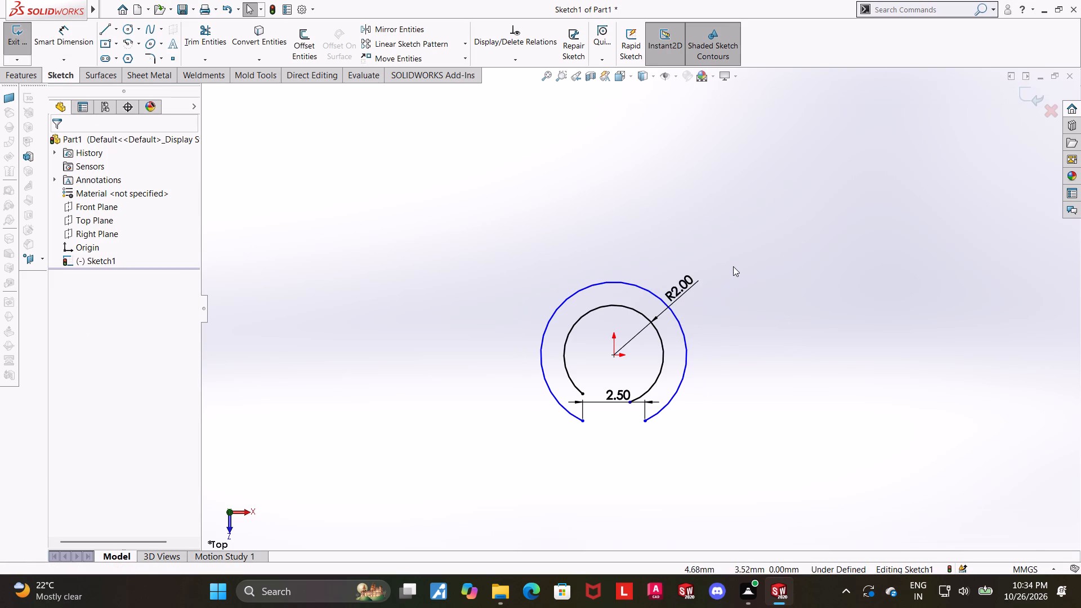
Set the radius dimension of the constrained second arc to 12.5 mm.
double_click(678, 294)
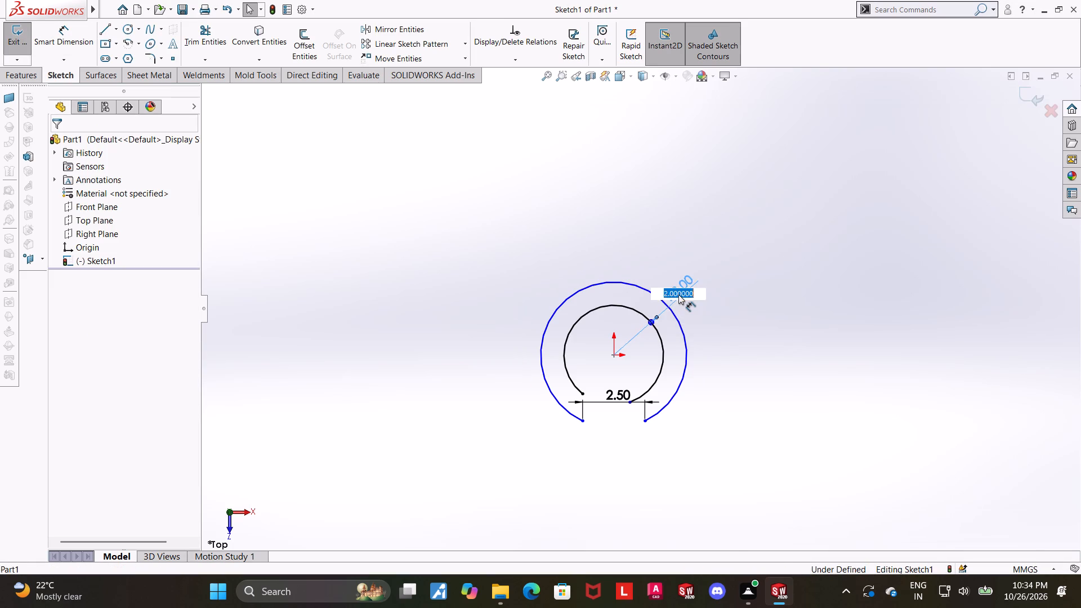
drag(700, 299, 475, 288)
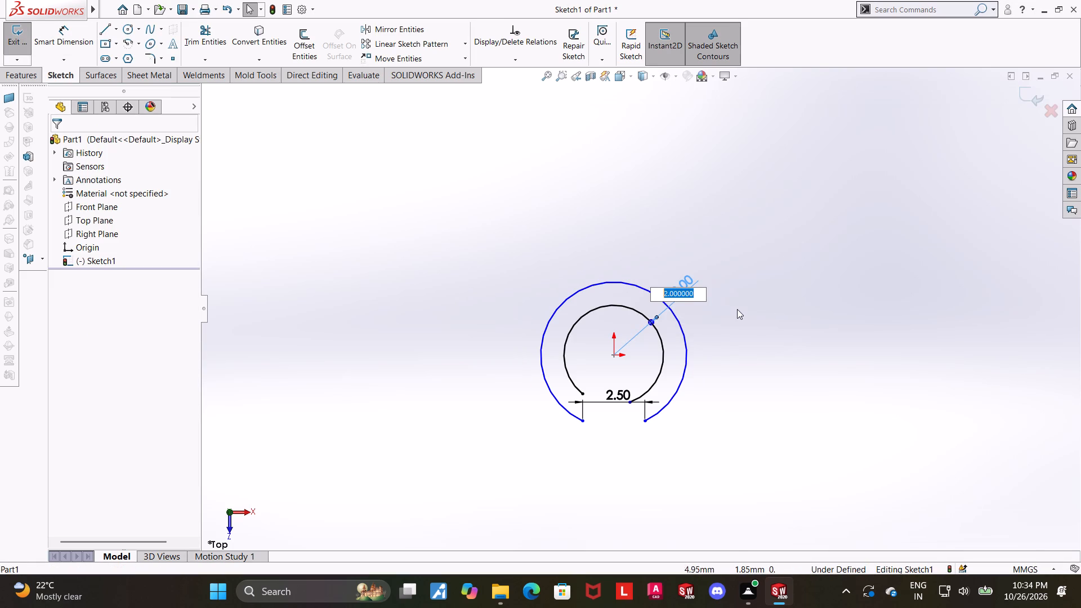
text(12.5)
key(Return)
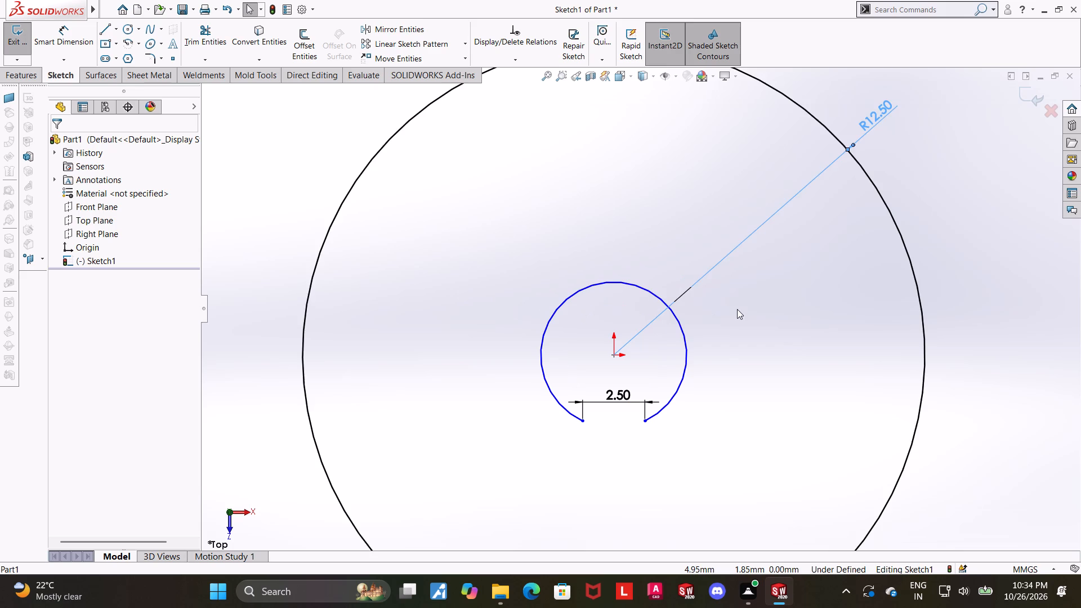
key(Escape)
scroll(741, 351, up, 5)
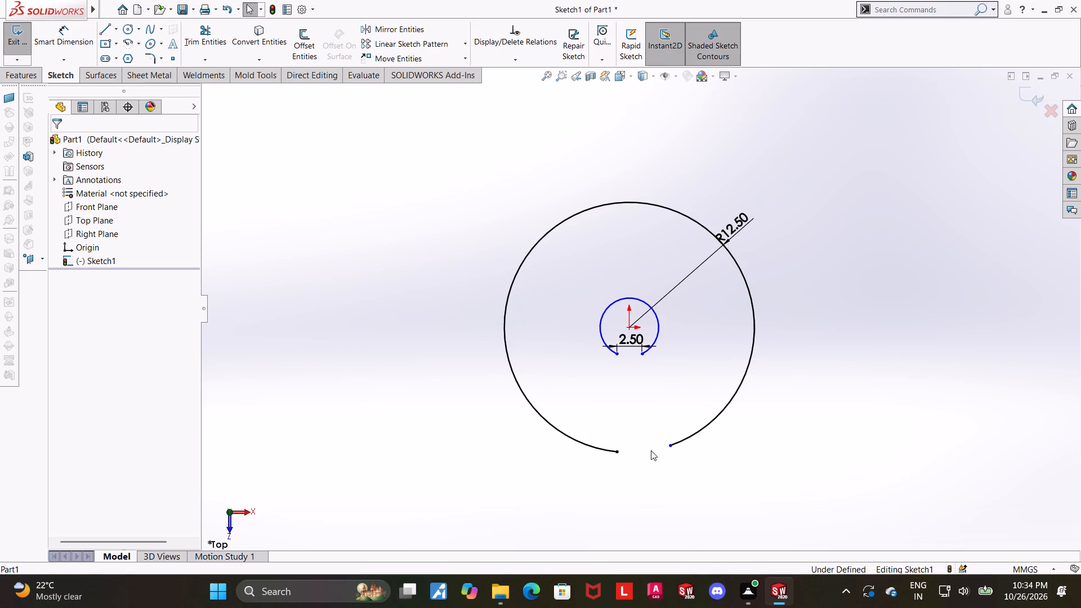
click(626, 468)
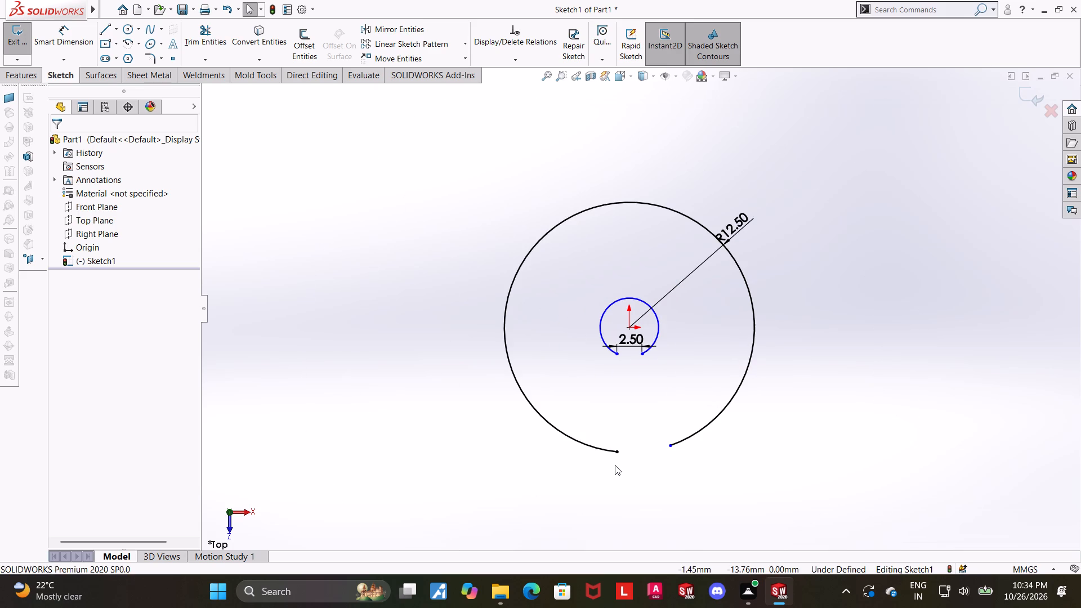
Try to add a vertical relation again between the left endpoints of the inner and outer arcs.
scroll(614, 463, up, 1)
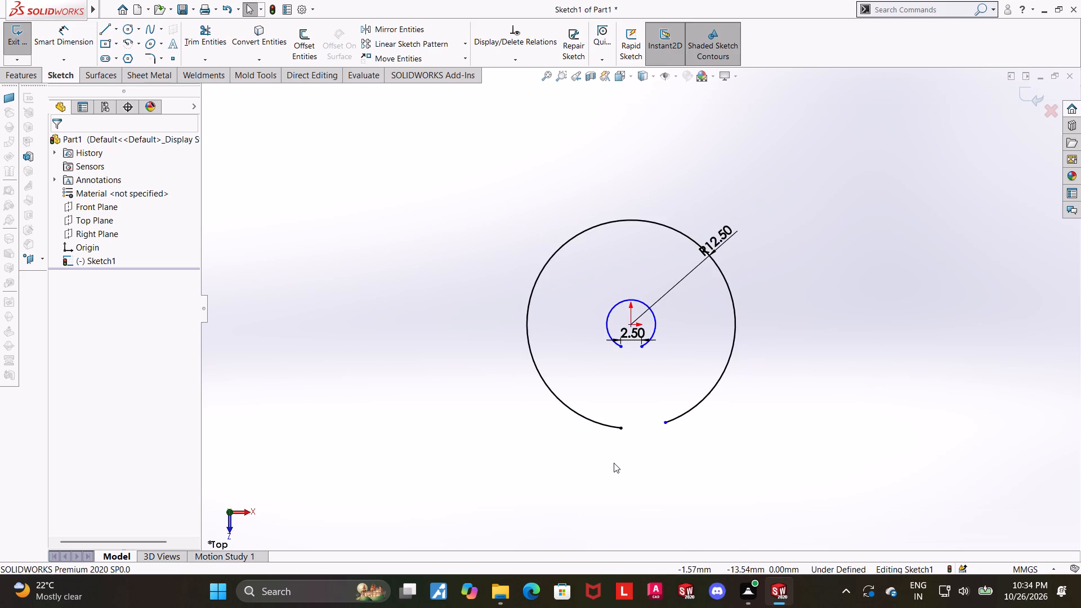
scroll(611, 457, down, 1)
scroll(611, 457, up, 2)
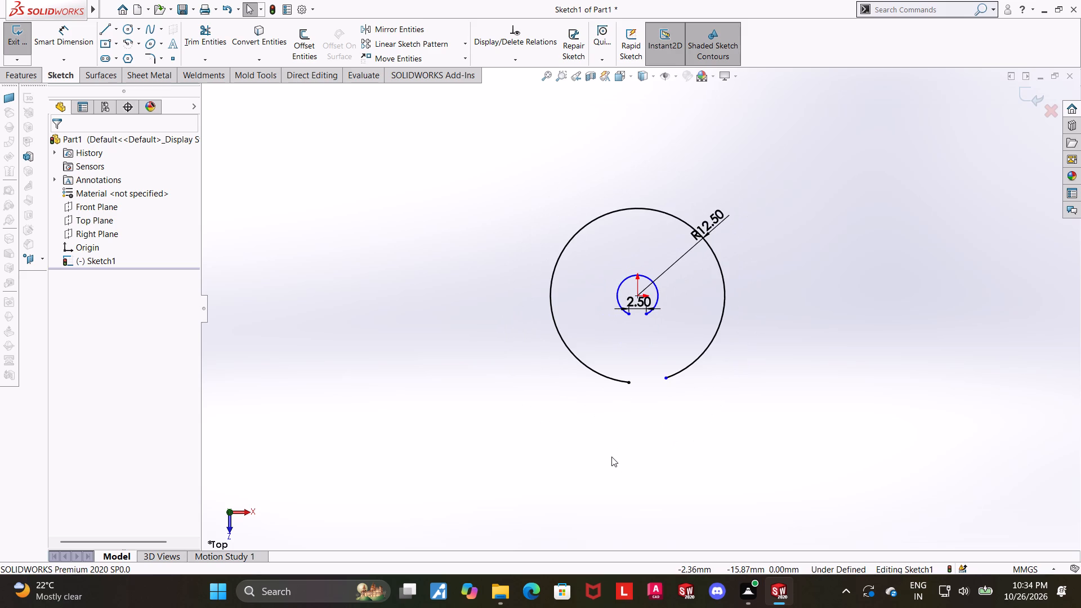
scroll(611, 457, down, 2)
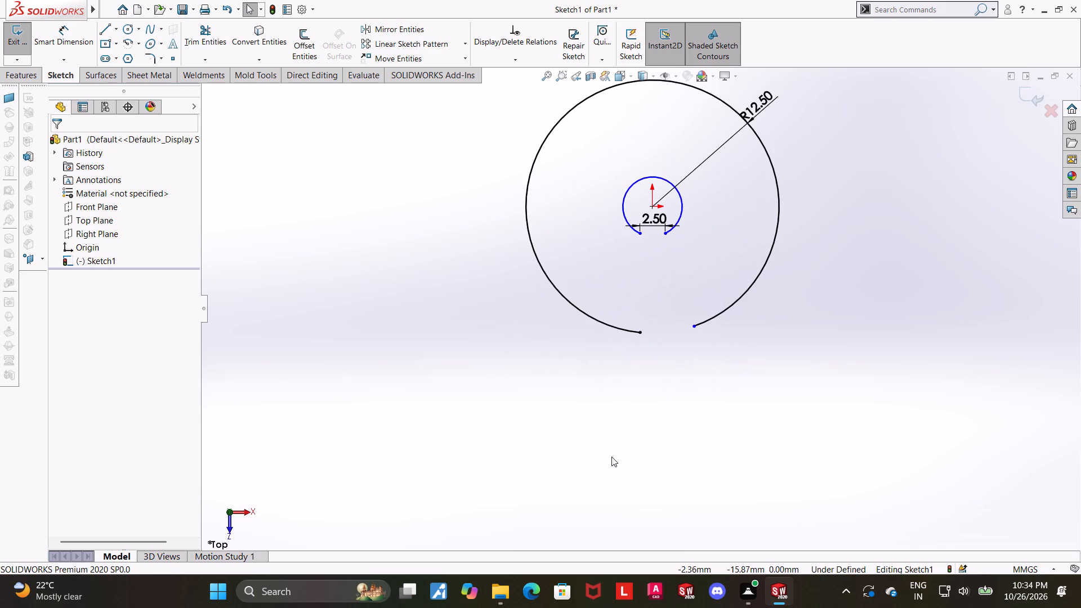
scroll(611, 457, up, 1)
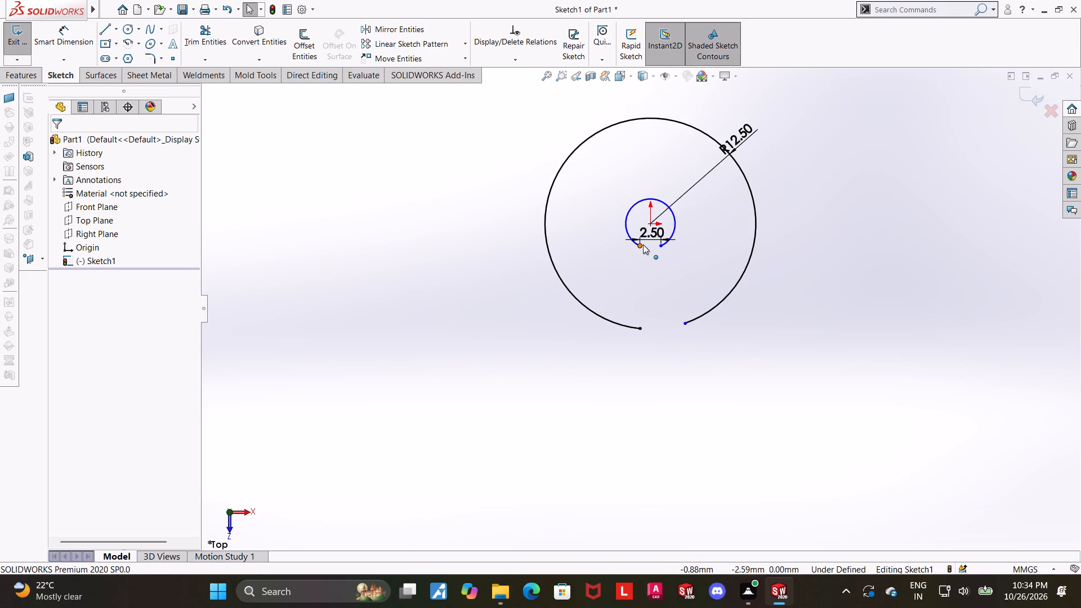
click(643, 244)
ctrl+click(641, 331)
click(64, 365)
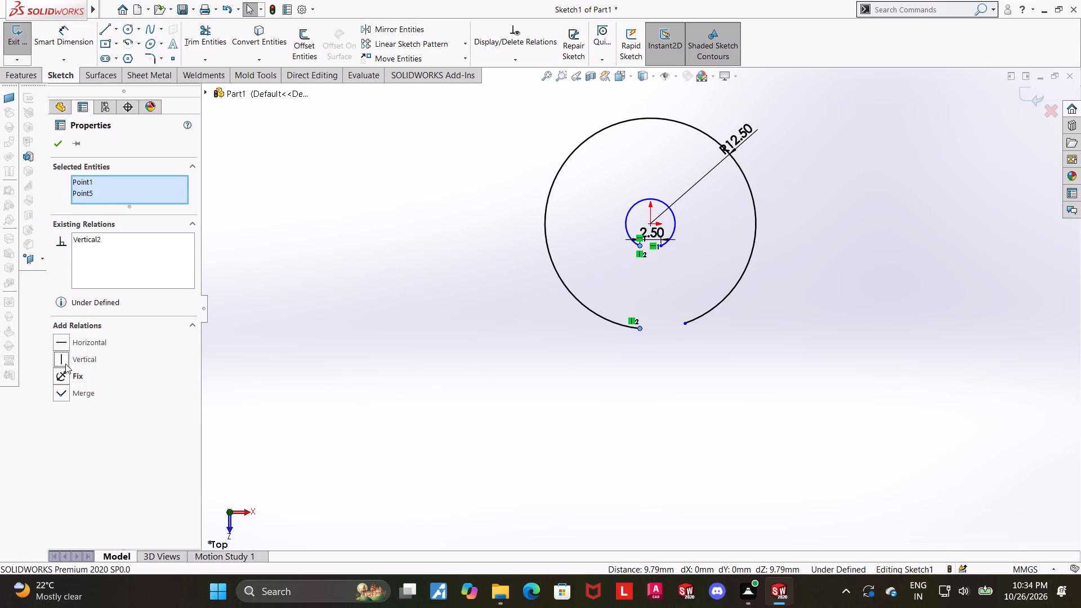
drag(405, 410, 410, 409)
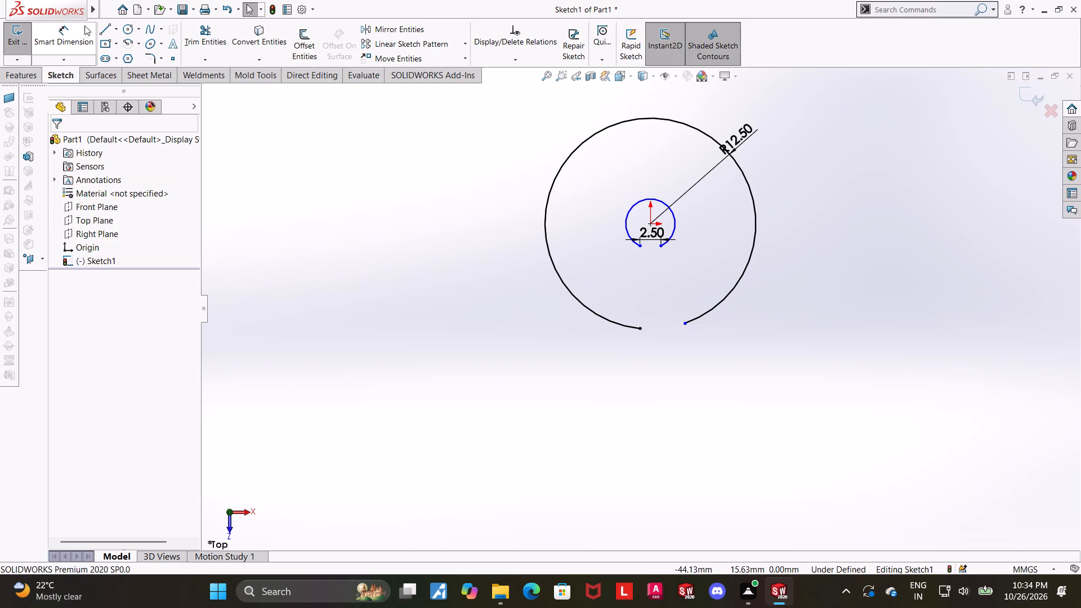
Dimension the radius of the inner arc at 7 mm.
click(77, 34)
click(629, 209)
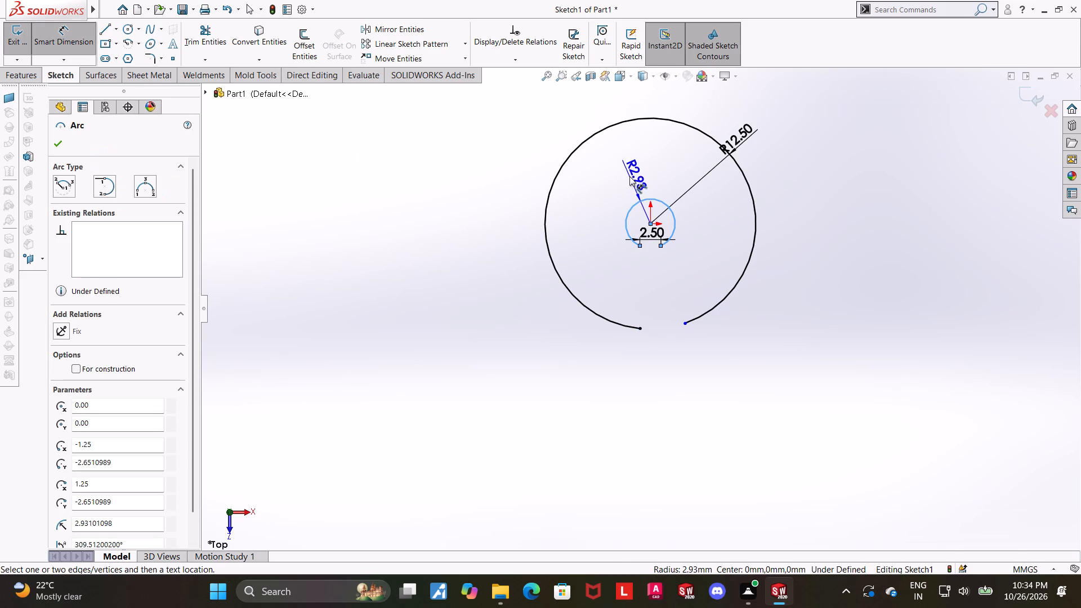
click(629, 176)
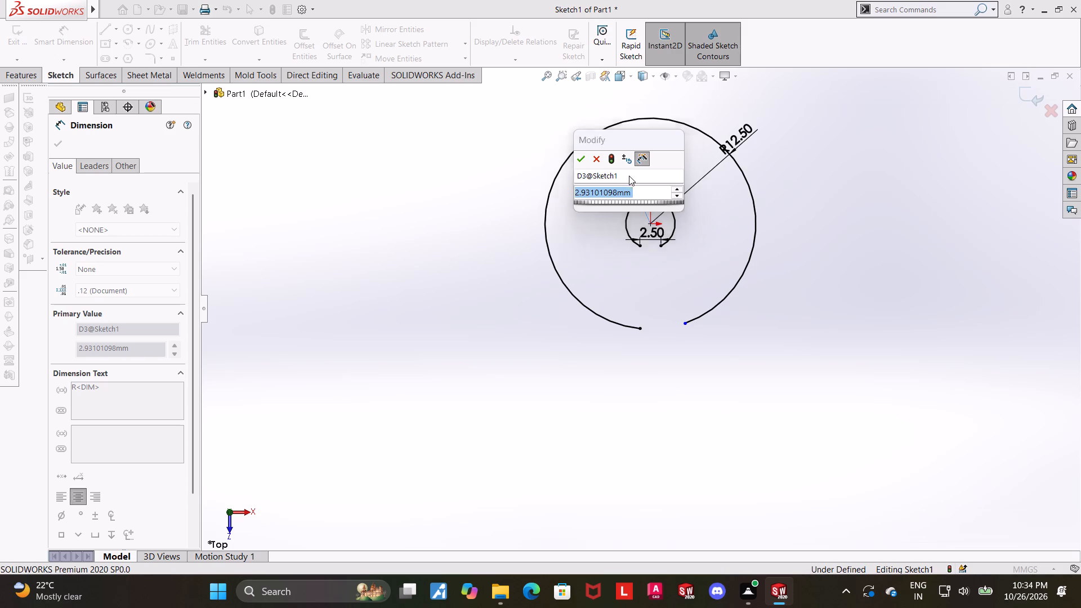
key(7)
key(Return)
key(Escape)
drag(802, 377, 793, 372)
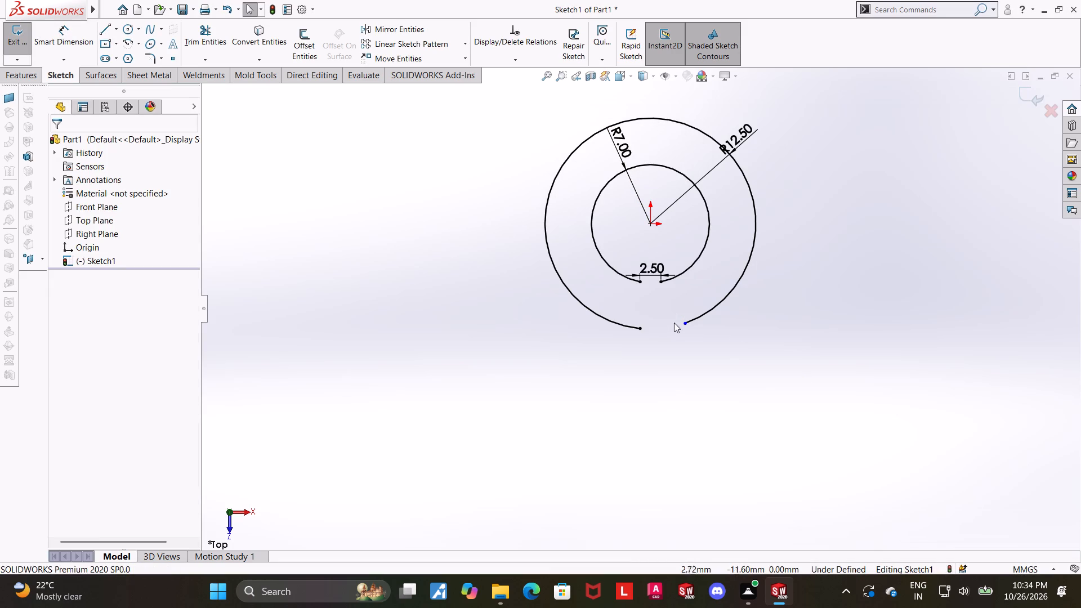
Add a vertical relation between the right endpoints of the outer and inner arcs.
click(683, 323)
ctrl+click(662, 284)
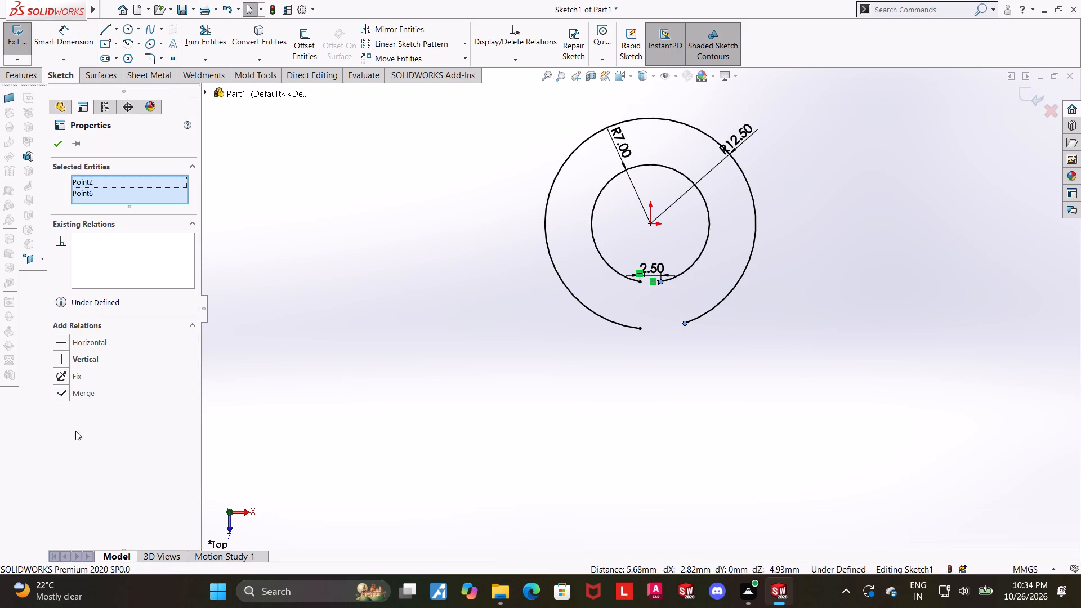
click(61, 365)
click(448, 415)
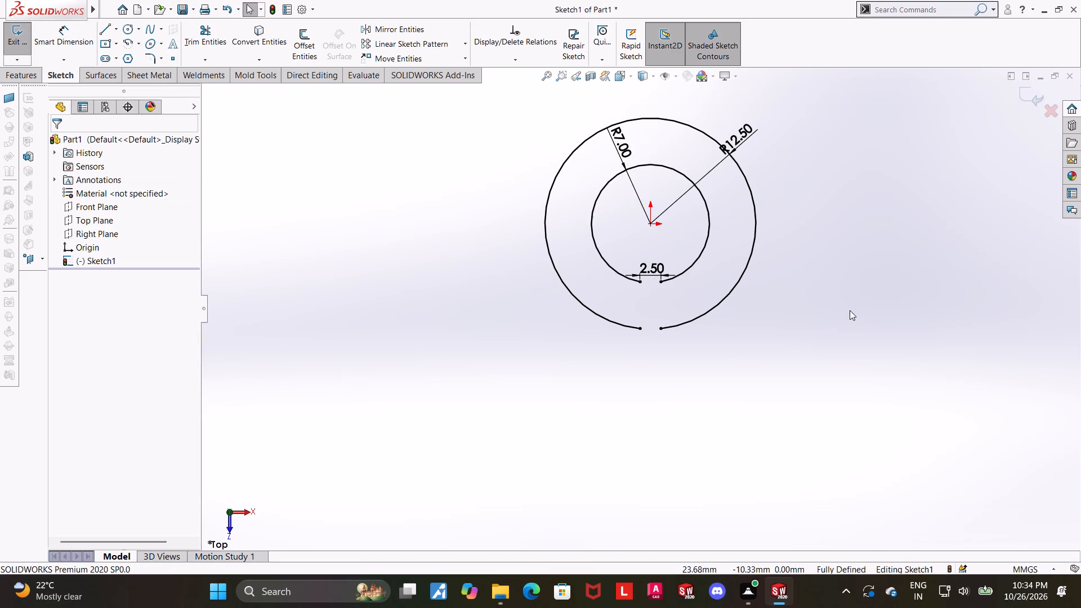
Sketch a vertical line about 12 mm long downward from the inner arc's left endpoint, past the outer arc's left endpoint.
scroll(848, 310, down, 1)
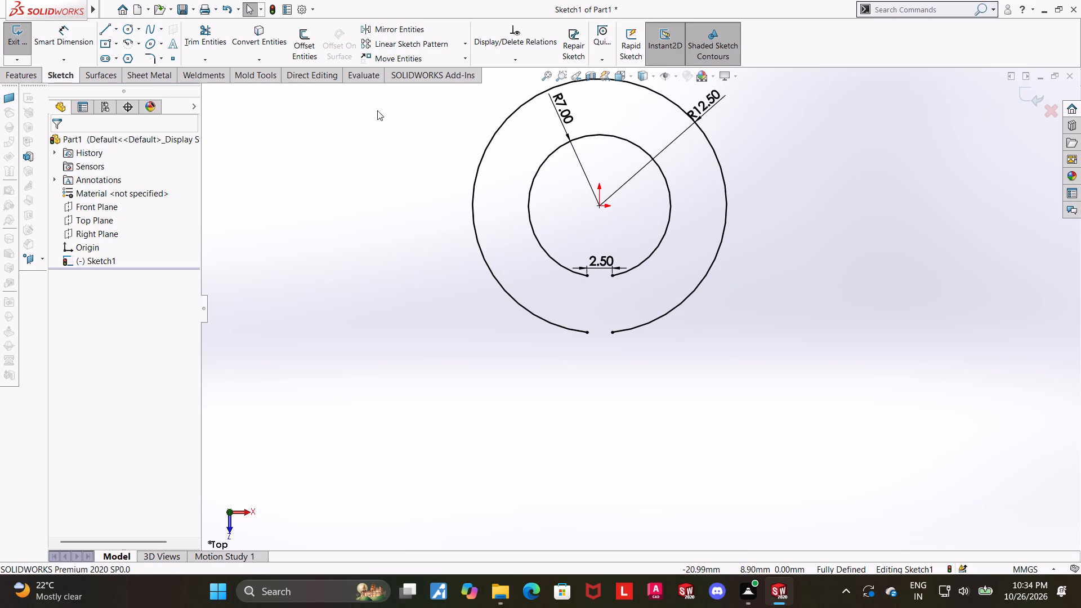
click(102, 29)
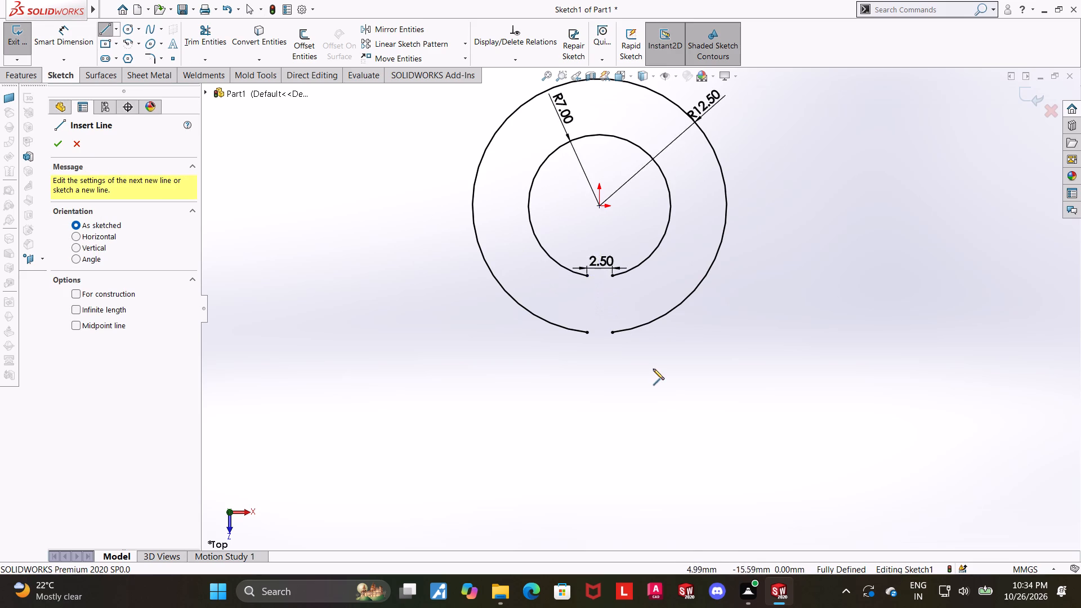
scroll(654, 369, up, 1)
scroll(651, 334, down, 1)
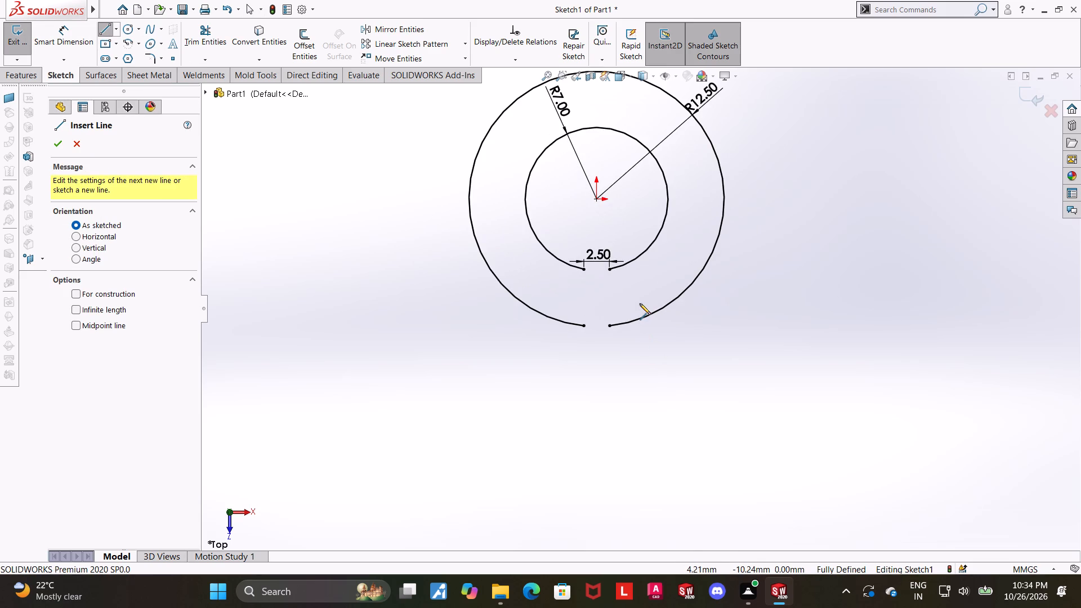
click(583, 267)
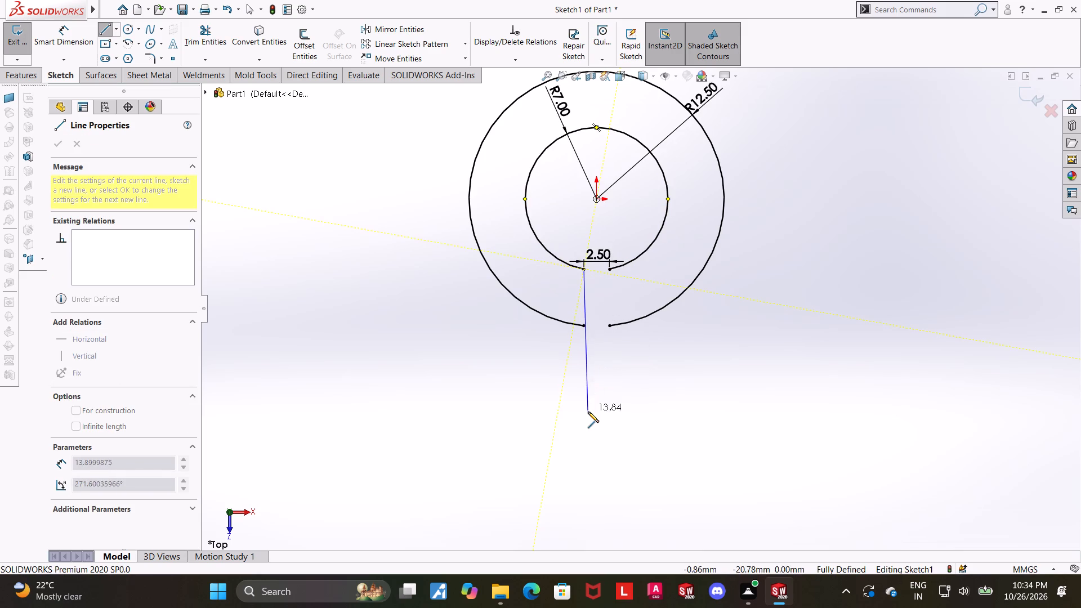
click(586, 393)
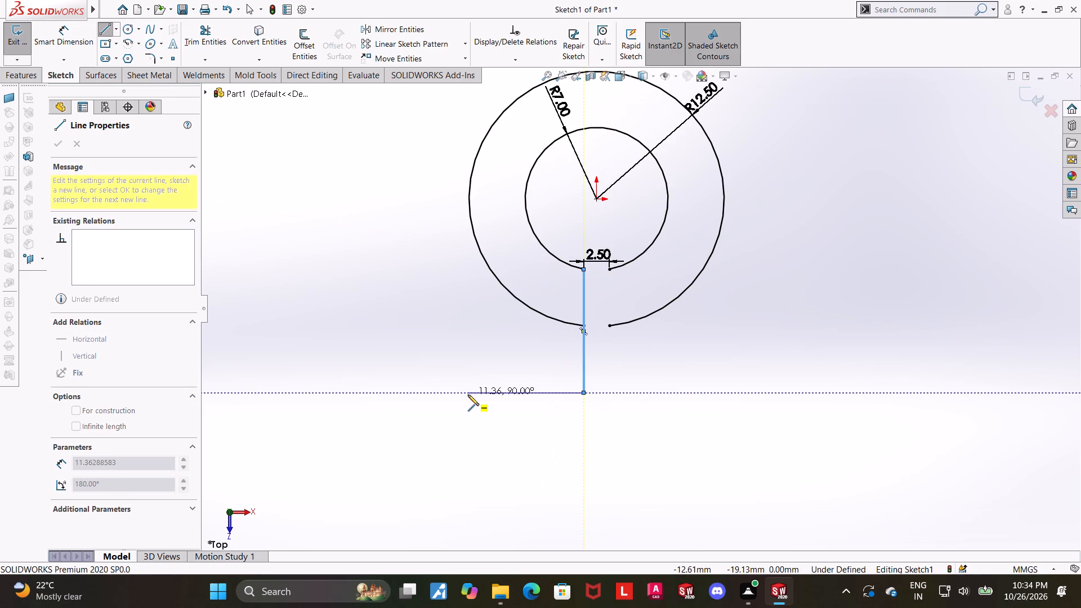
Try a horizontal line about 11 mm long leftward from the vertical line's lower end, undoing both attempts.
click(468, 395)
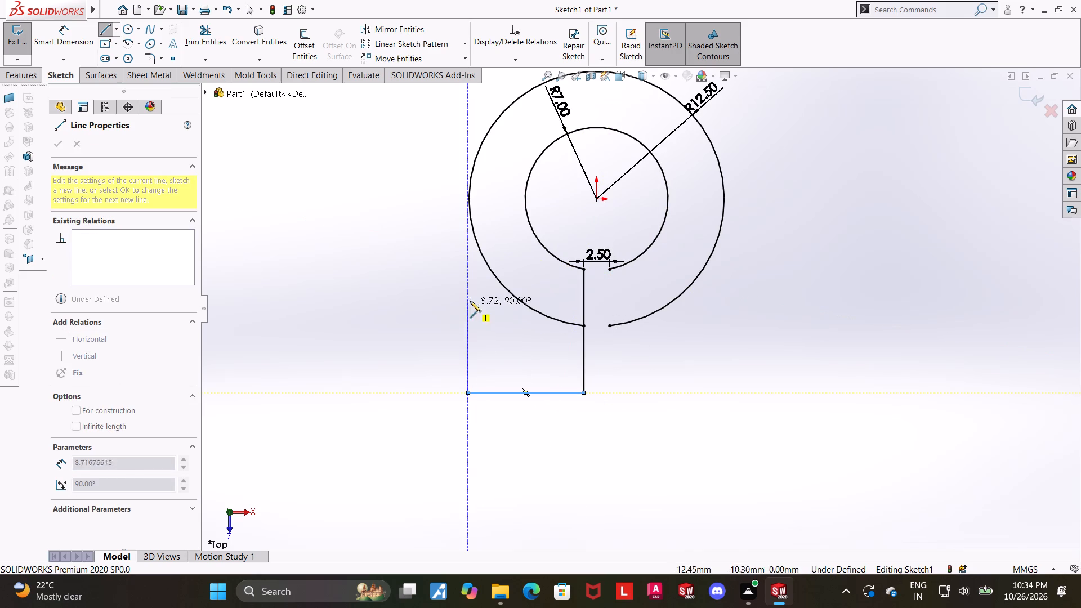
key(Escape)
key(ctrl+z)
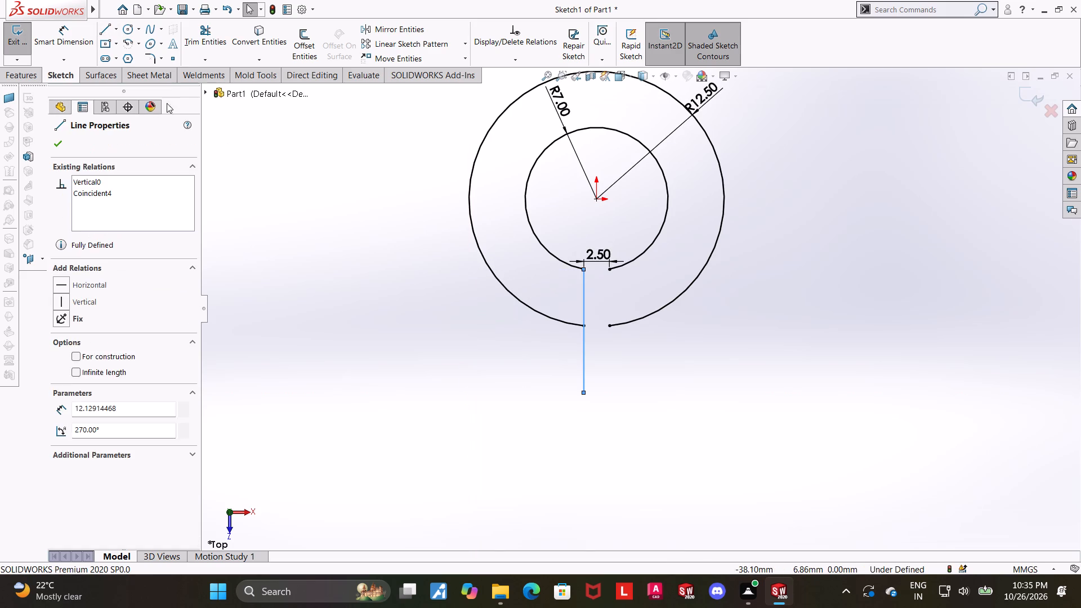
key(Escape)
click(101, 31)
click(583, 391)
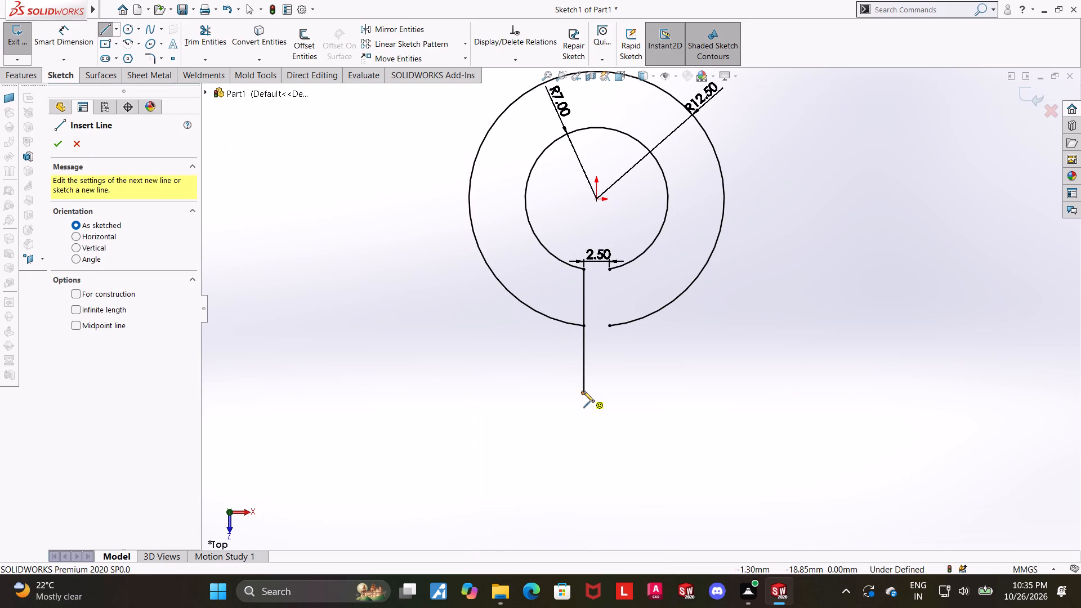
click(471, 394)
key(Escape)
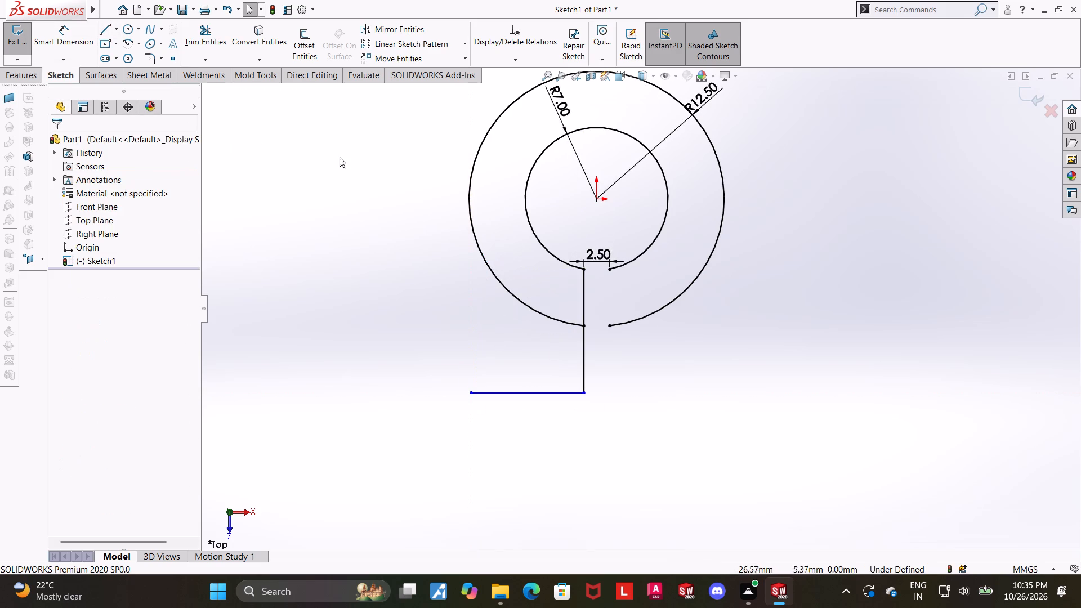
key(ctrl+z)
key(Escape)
Sketch a shorter horizontal line leftward from the vertical line's lower end, continued by a vertical line about 12 mm up across the outer arc.
click(106, 30)
scroll(398, 198, up, 1)
scroll(543, 264, down, 1)
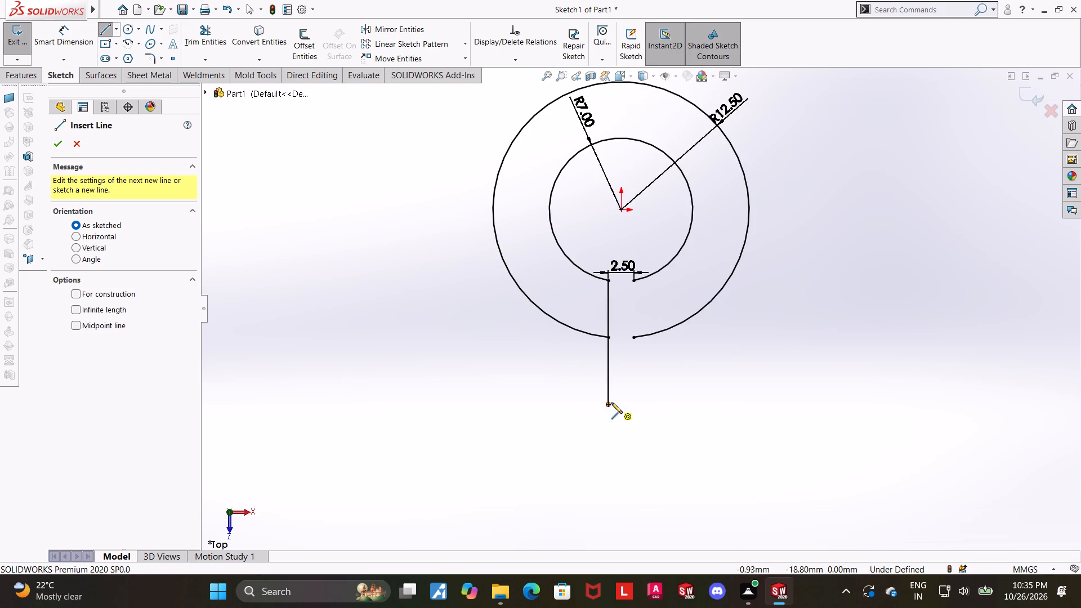
click(610, 404)
click(528, 404)
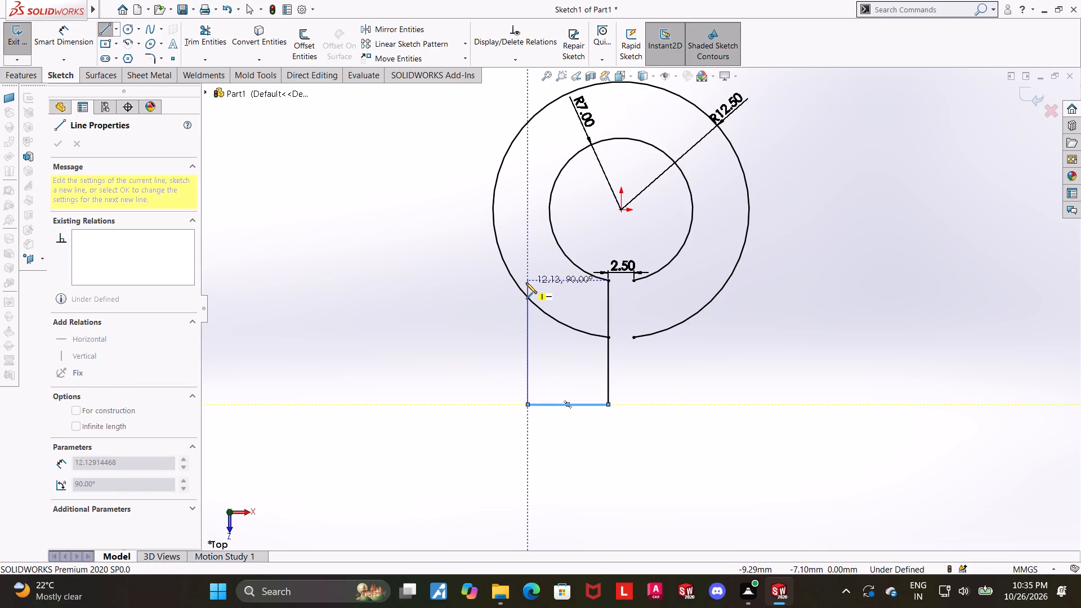
click(526, 283)
key(Escape)
key(Escape)
key(Escape)
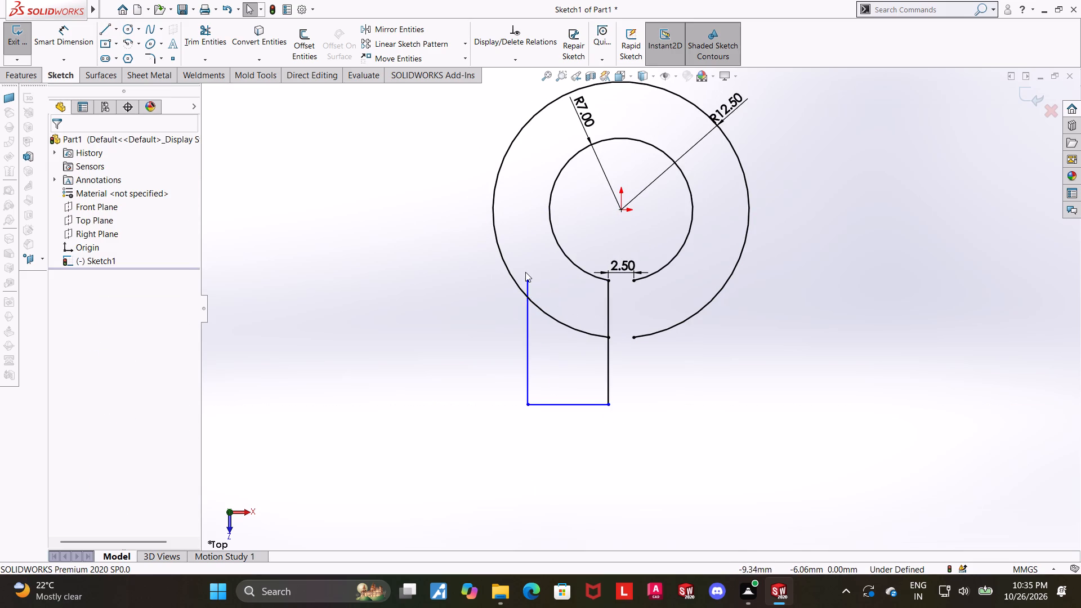
Make the top endpoint of the left vertical line coincident with the outer arc.
click(528, 280)
ctrl+click(546, 314)
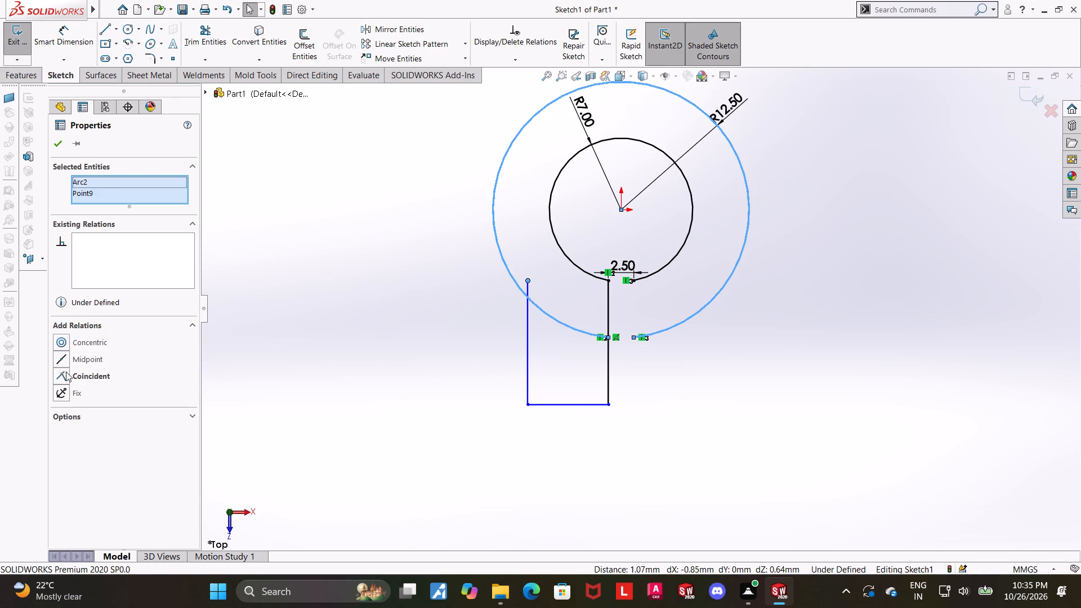
click(66, 372)
click(932, 434)
Trim away the outer arc's lower-left portion between the two vertical lines.
click(222, 37)
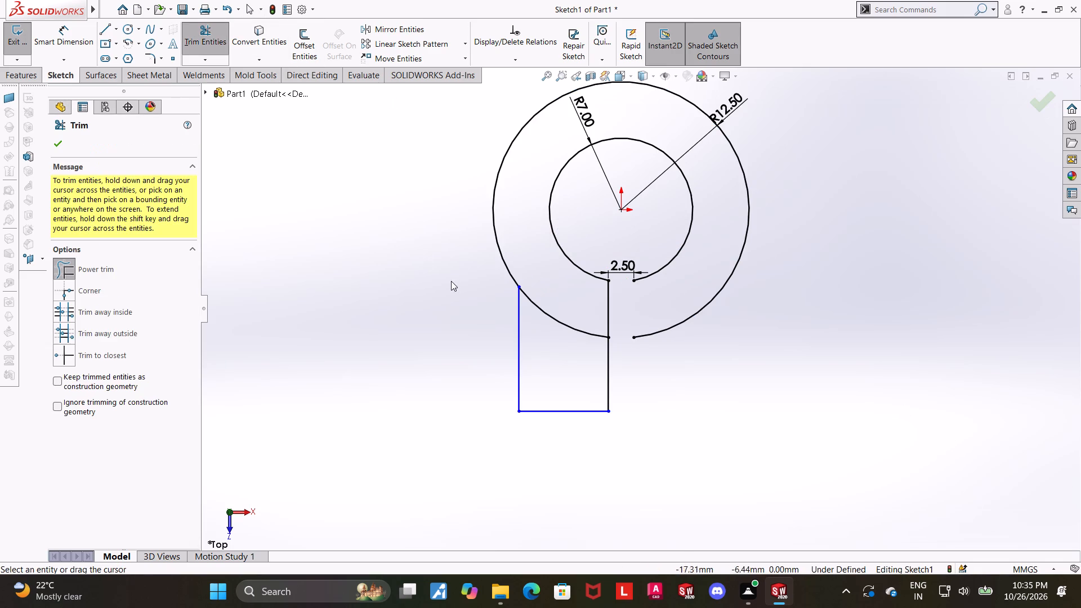
drag(545, 296, 544, 320)
scroll(570, 333, up, 2)
key(Escape)
Sketch a short vertical centerline downward from the origin, inside the inner arc.
scroll(755, 346, down, 2)
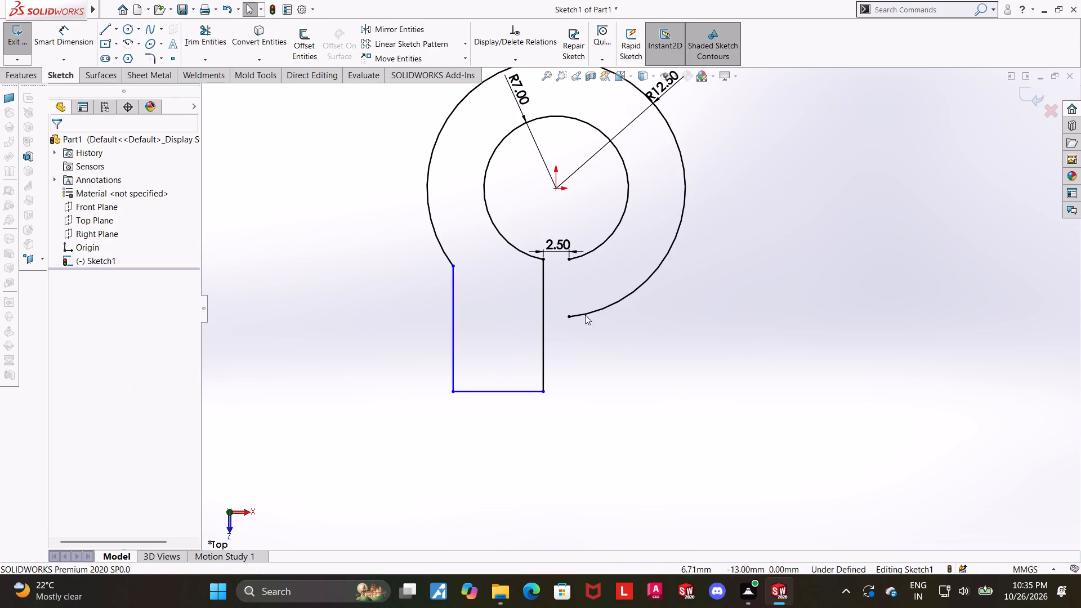
click(114, 32)
click(116, 29)
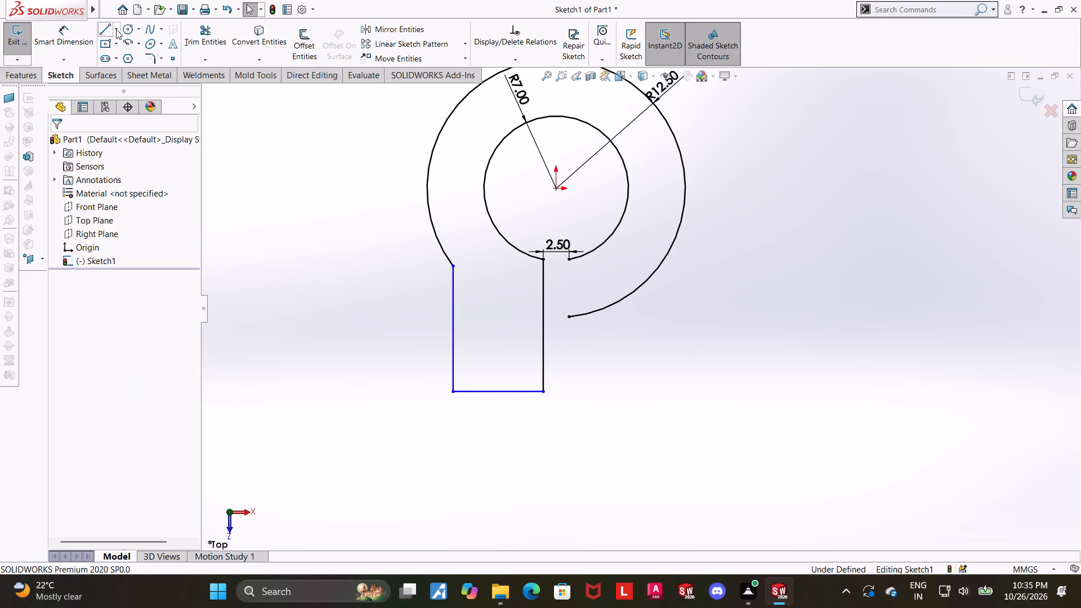
click(109, 55)
click(556, 186)
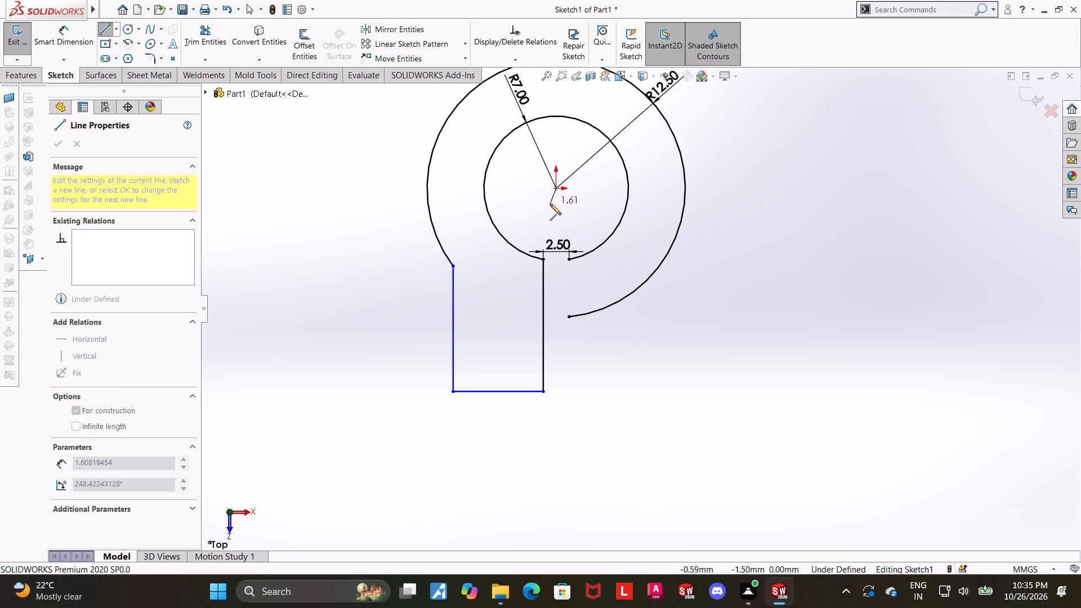
click(555, 214)
key(Escape)
key(Escape)
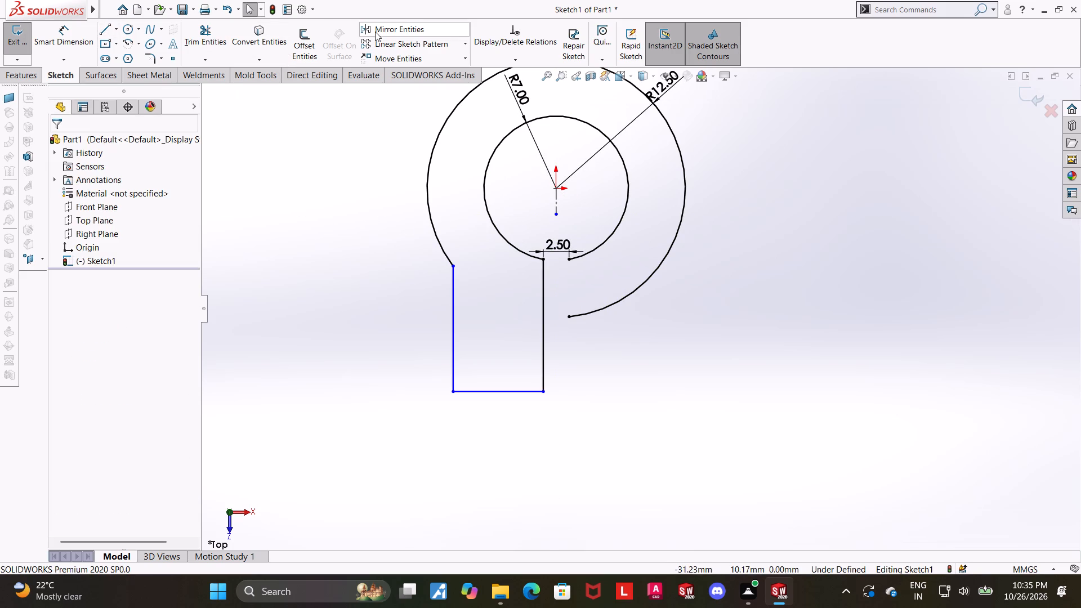
Mirror the three lines of the left leg about the vertical centerline, keeping the originals.
click(375, 32)
drag(561, 333, 505, 450)
double_click(132, 330)
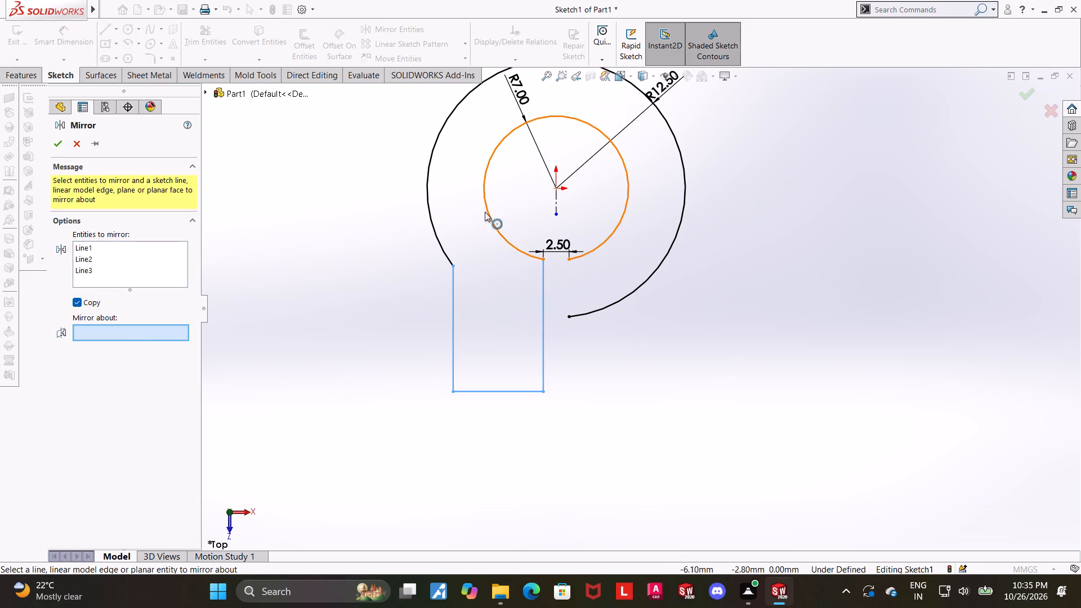
click(557, 203)
click(56, 149)
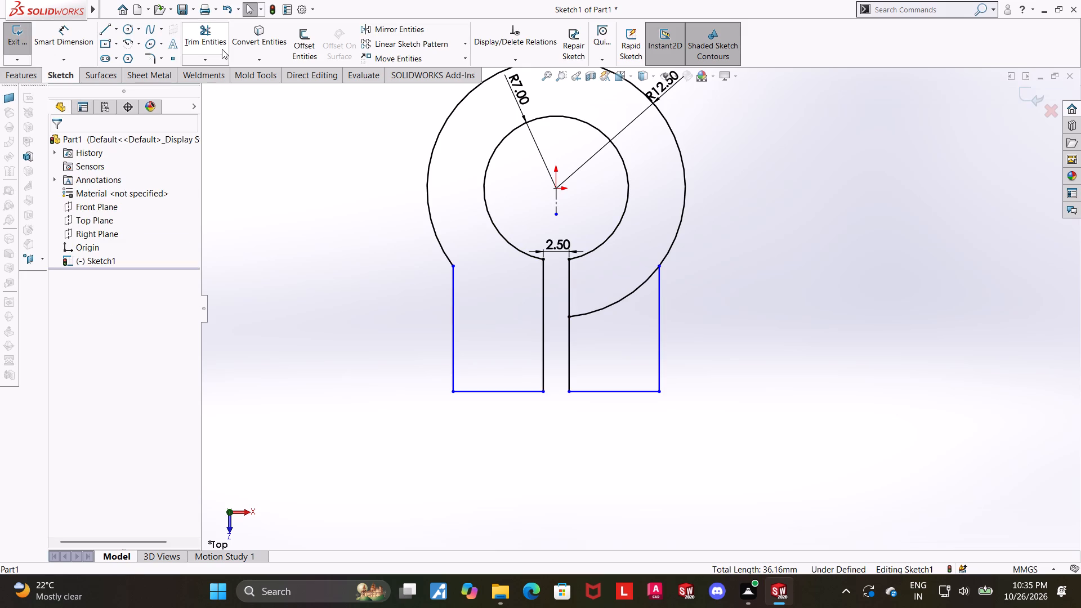
Trim away the outer arc's lower-right portion inside the mirrored leg.
click(207, 34)
drag(627, 339, 624, 289)
key(Escape)
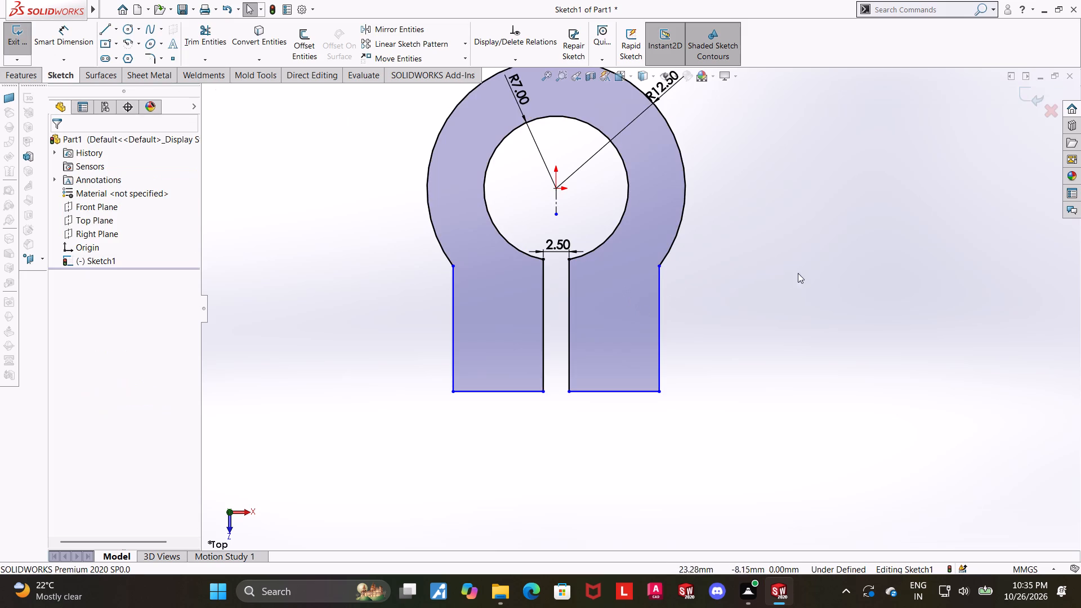
Dimension the overall width between the outer vertical lines of the two legs as 17.85 mm.
scroll(805, 277, up, 3)
scroll(632, 235, down, 1)
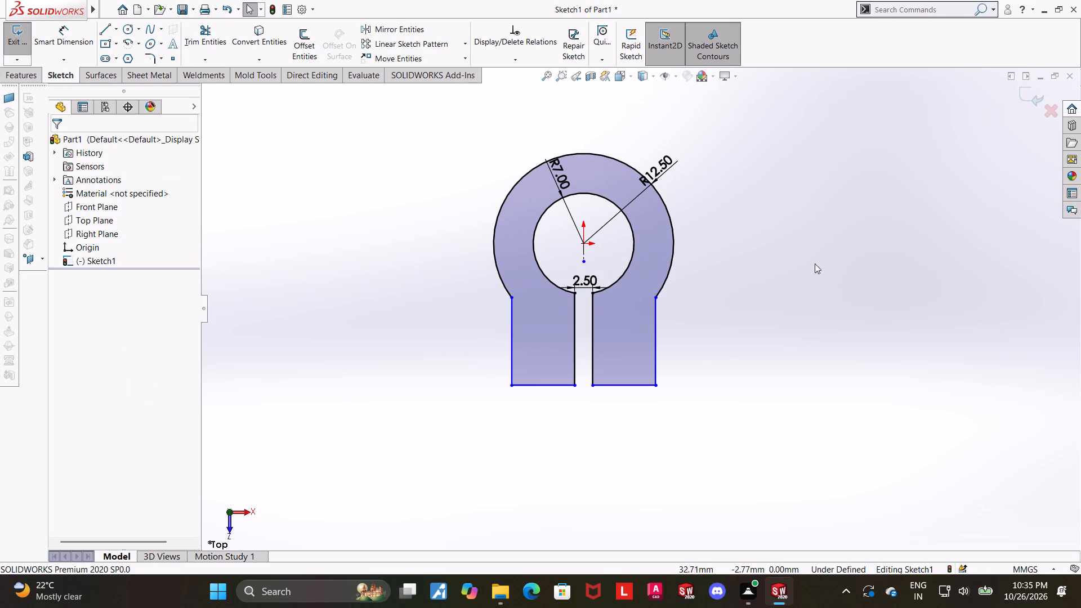
scroll(797, 265, down, 1)
click(54, 34)
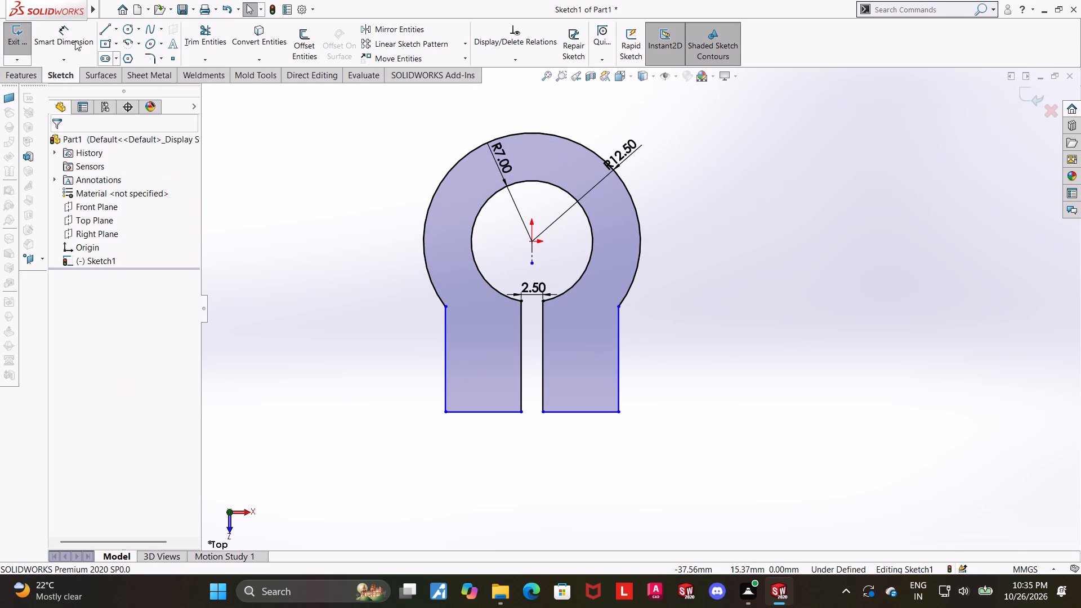
click(72, 40)
click(448, 330)
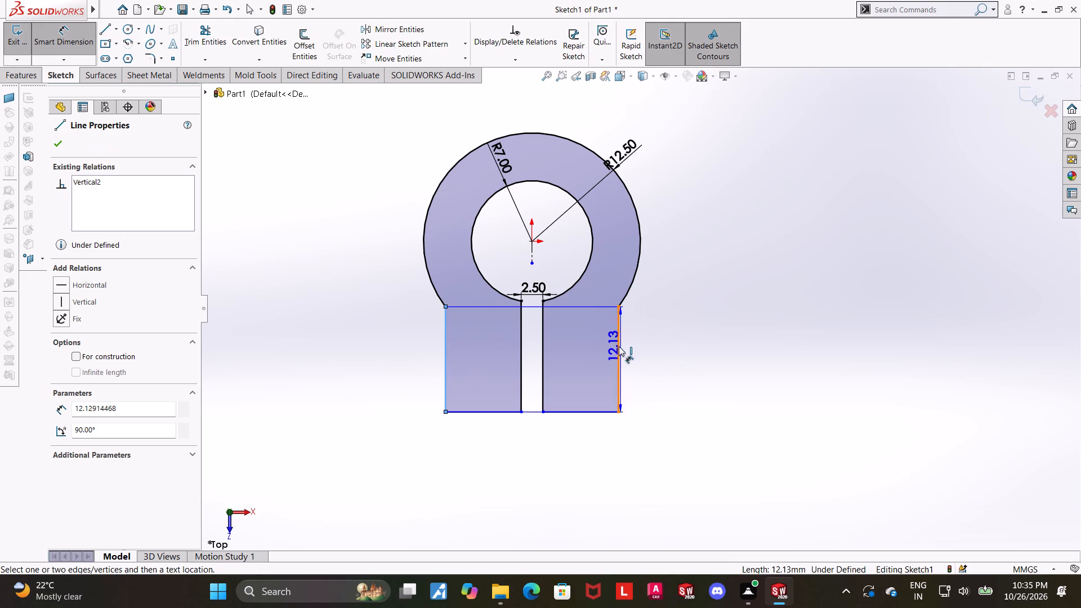
click(618, 346)
click(553, 454)
text(17.)
text(85)
key(Return)
key(Escape)
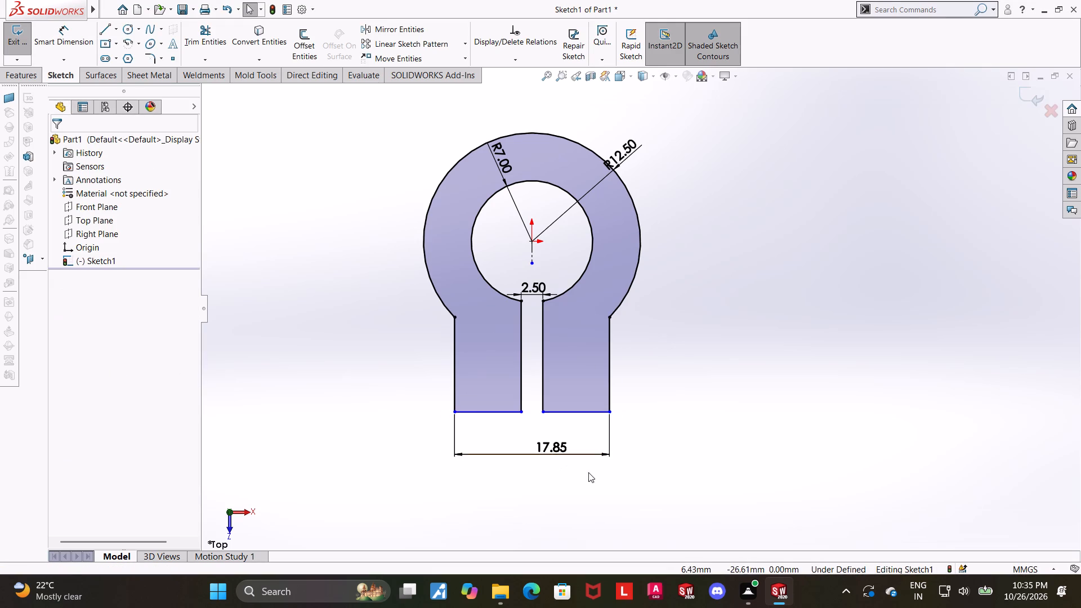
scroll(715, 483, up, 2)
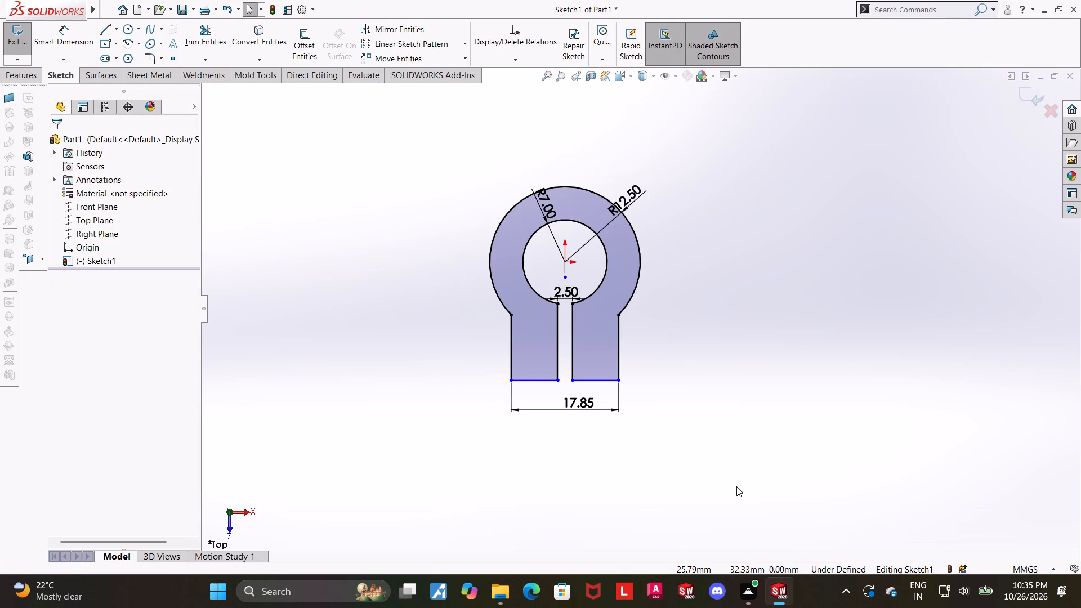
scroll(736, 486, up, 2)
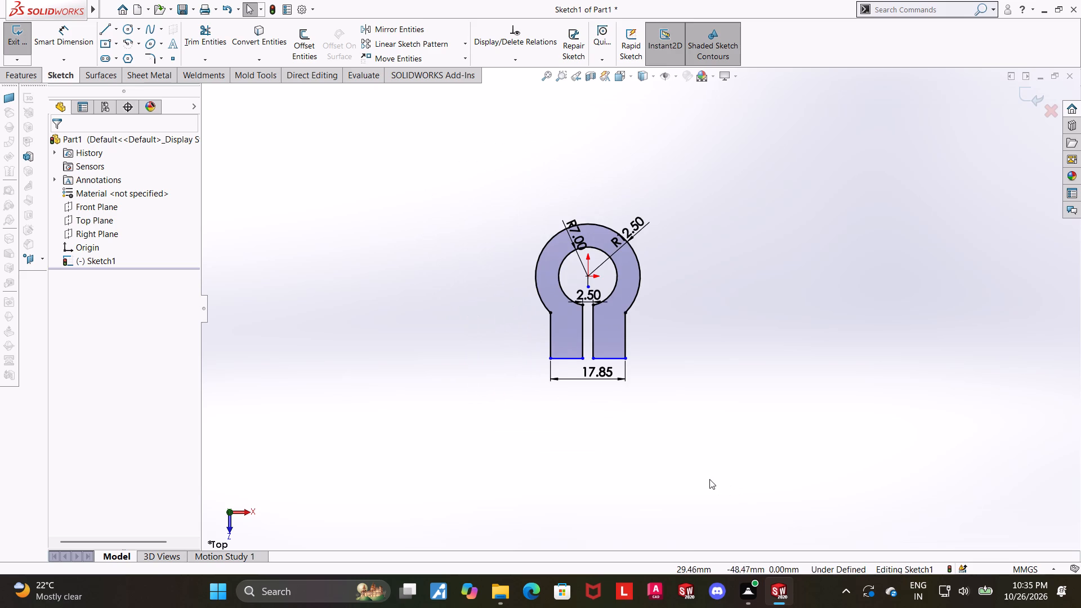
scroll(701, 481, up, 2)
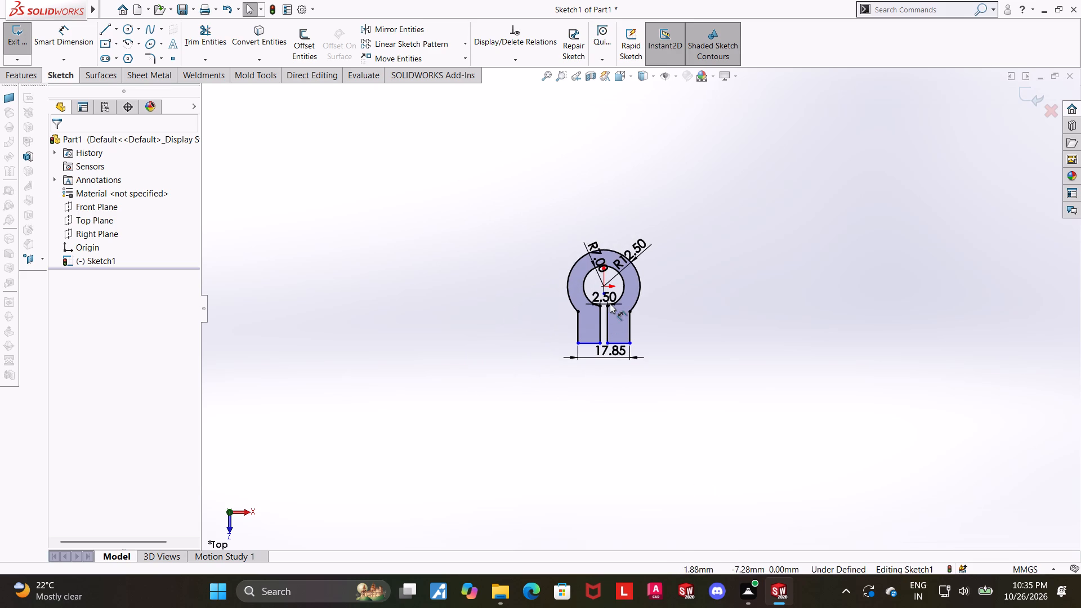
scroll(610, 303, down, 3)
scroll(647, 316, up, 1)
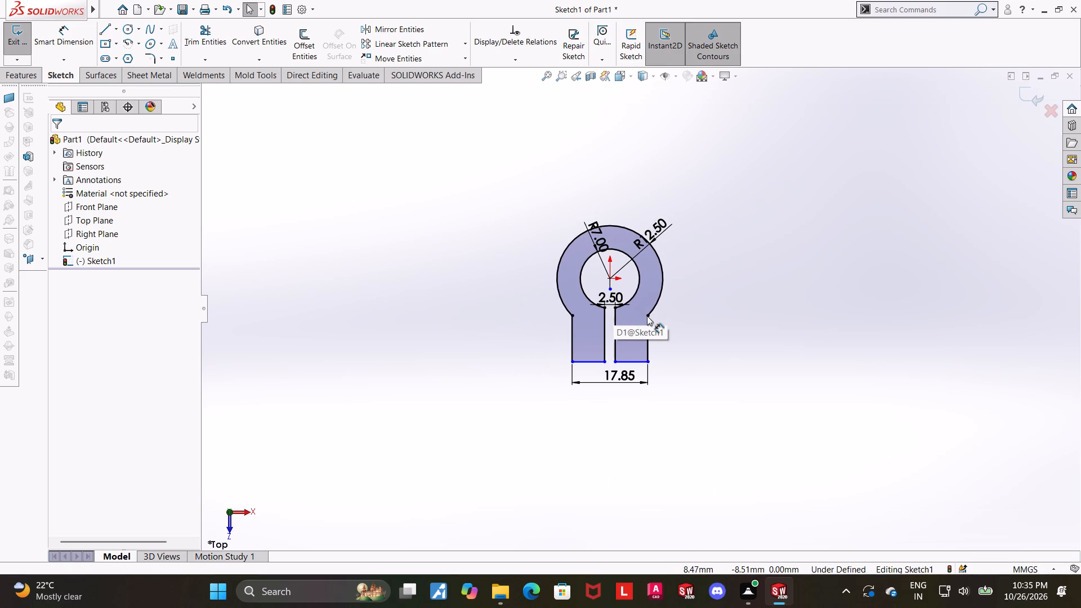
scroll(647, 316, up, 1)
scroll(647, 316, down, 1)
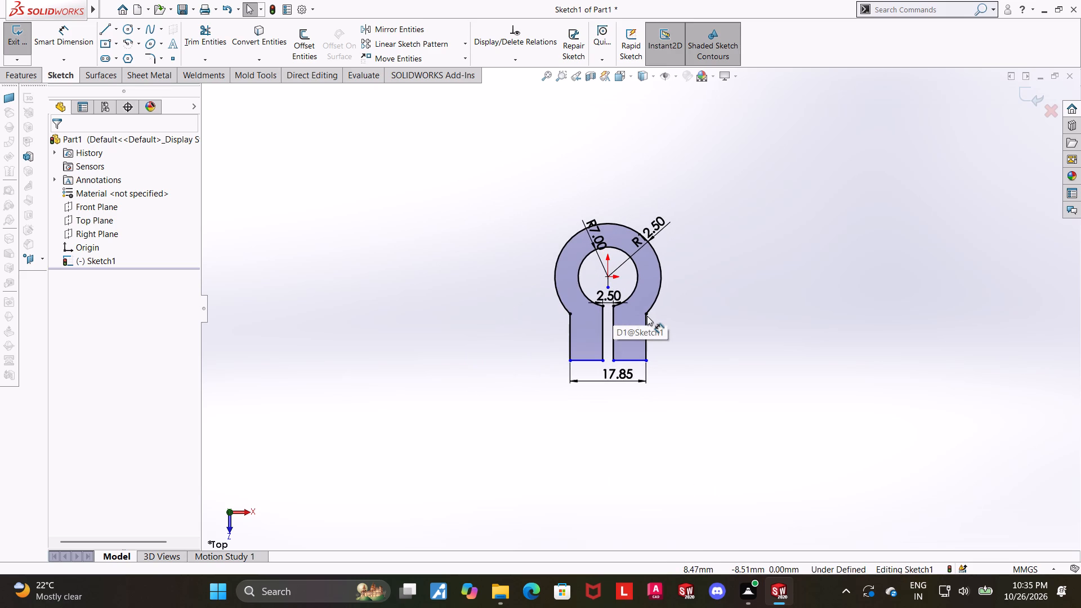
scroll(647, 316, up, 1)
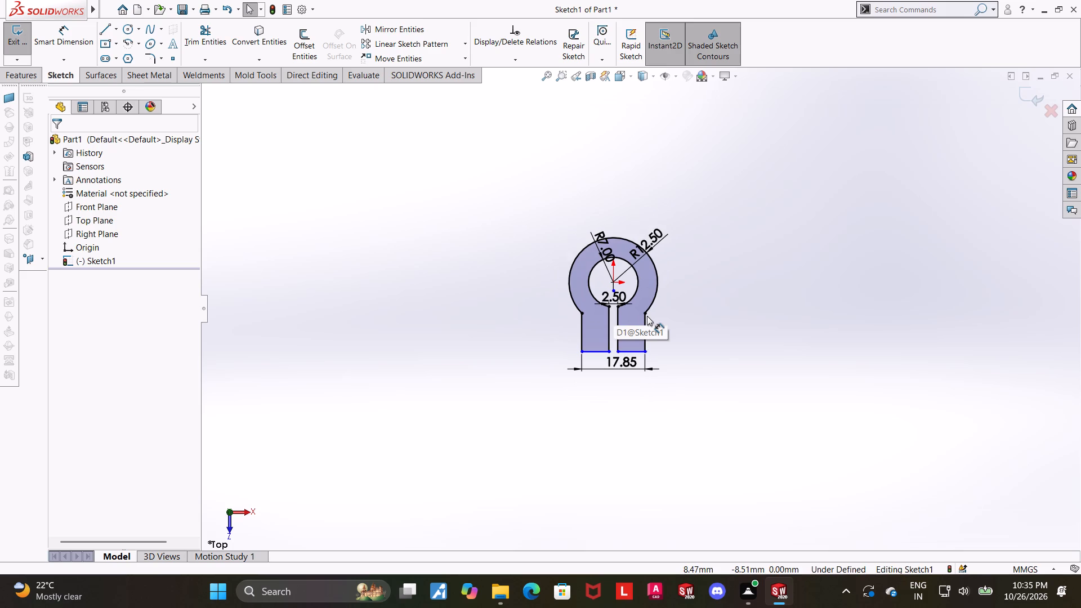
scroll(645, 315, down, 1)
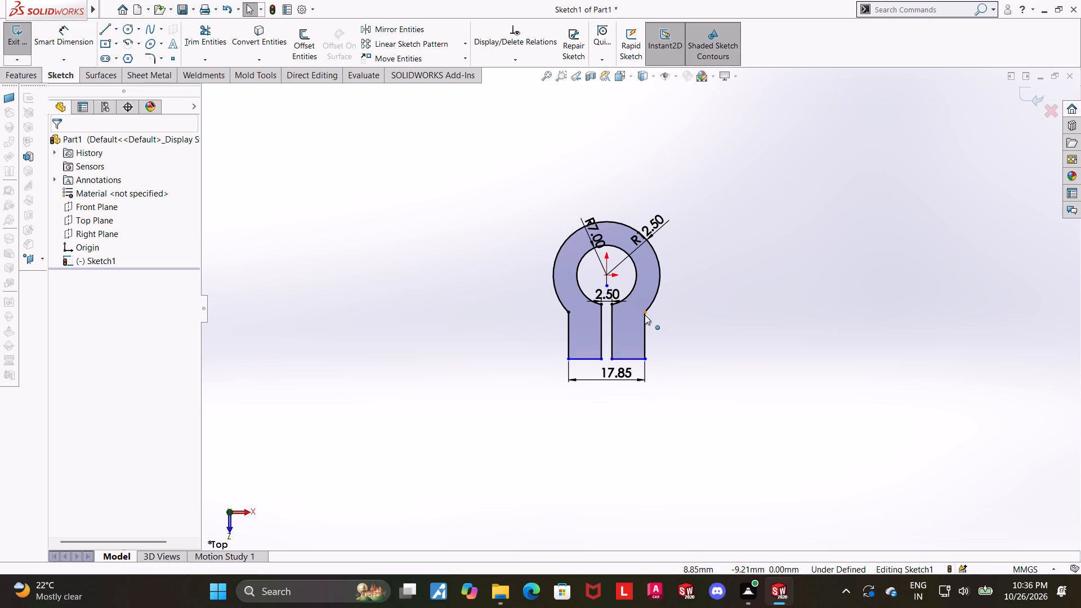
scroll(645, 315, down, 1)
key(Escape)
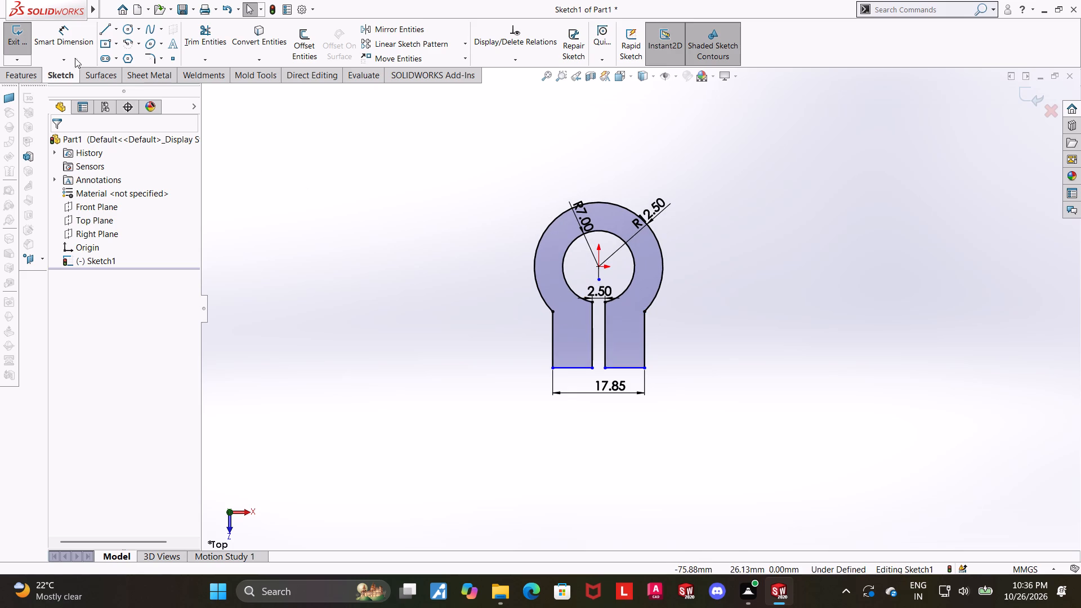
Dimension the overall height from the leg's bottom line to the top of the outer arc as 28 mm.
click(66, 41)
click(619, 365)
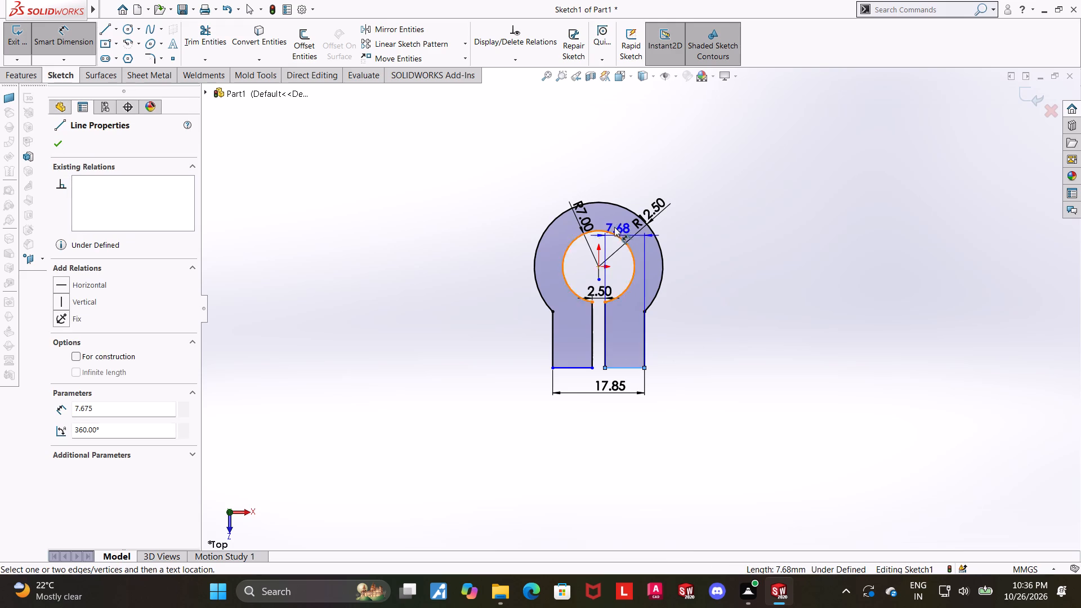
click(598, 202)
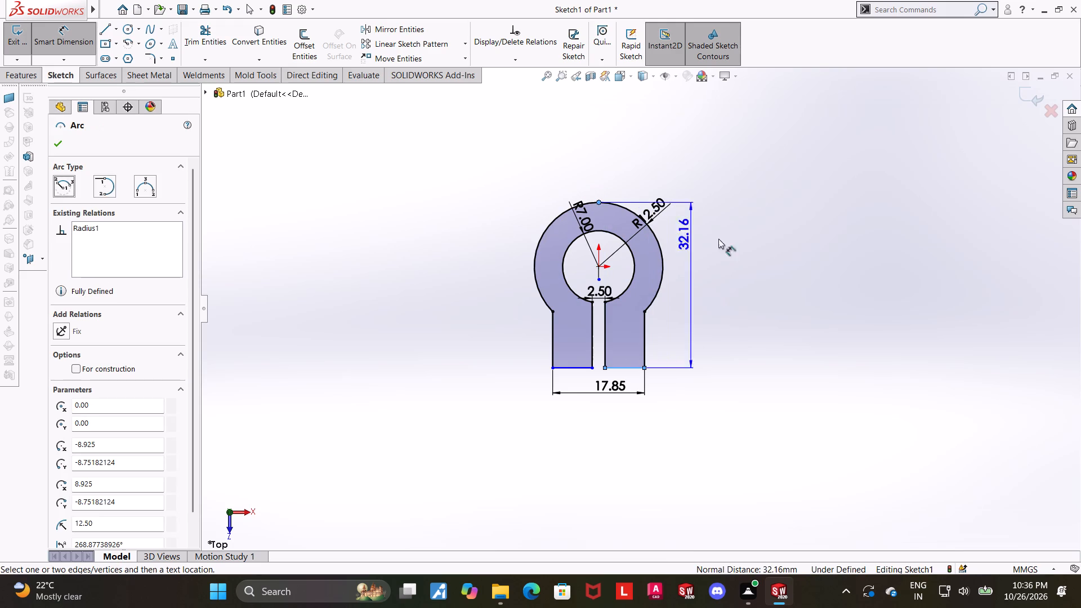
click(742, 244)
text(28)
key(Return)
key(Escape)
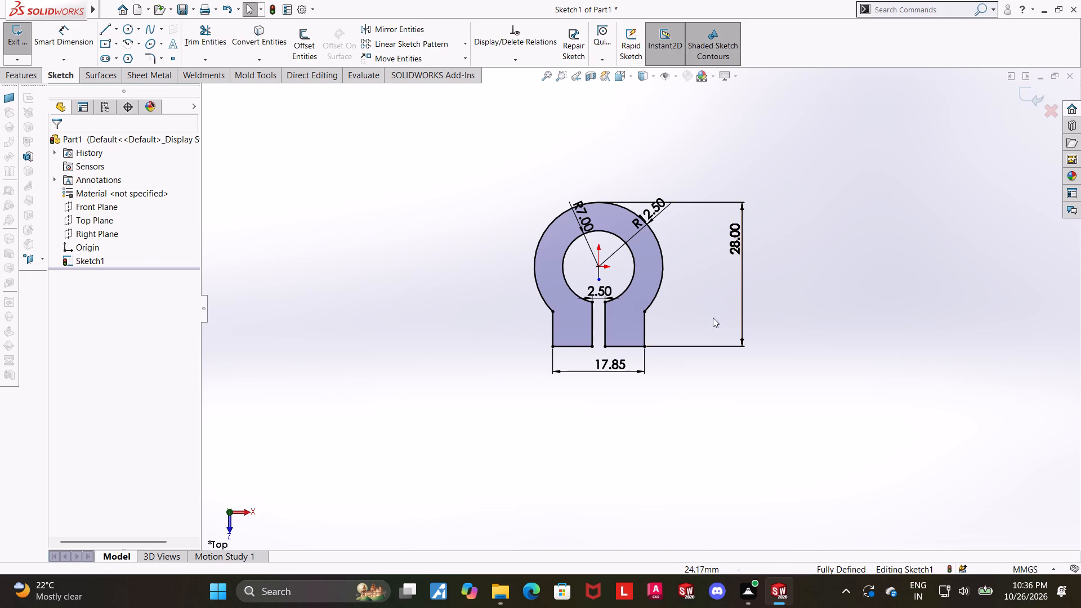
Add 2 mm sketch fillets to the outer bottom corners of both legs.
scroll(696, 342, up, 1)
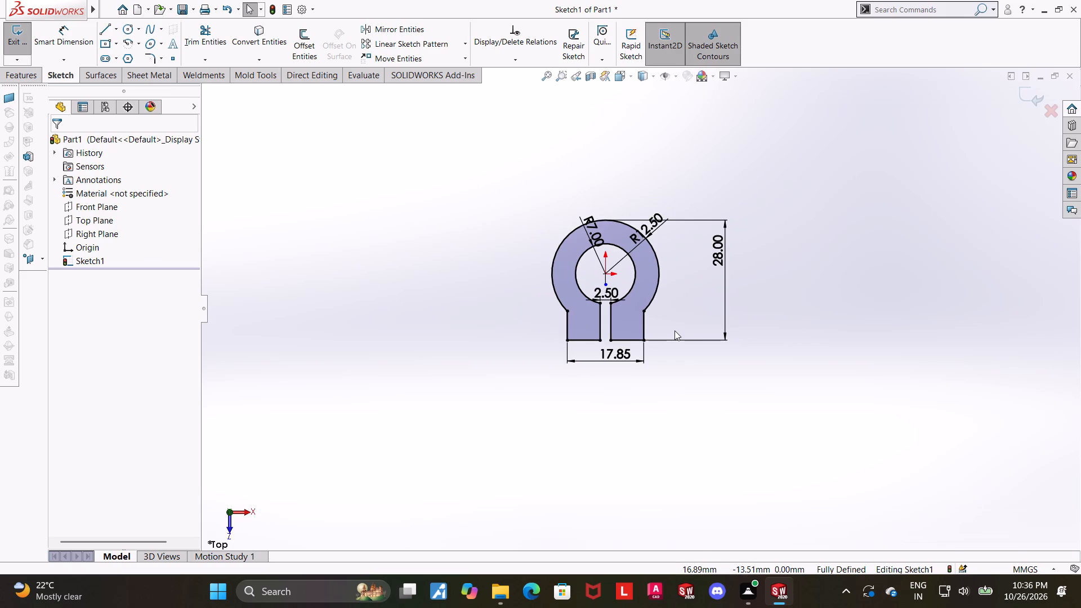
click(145, 56)
key(2)
key(Return)
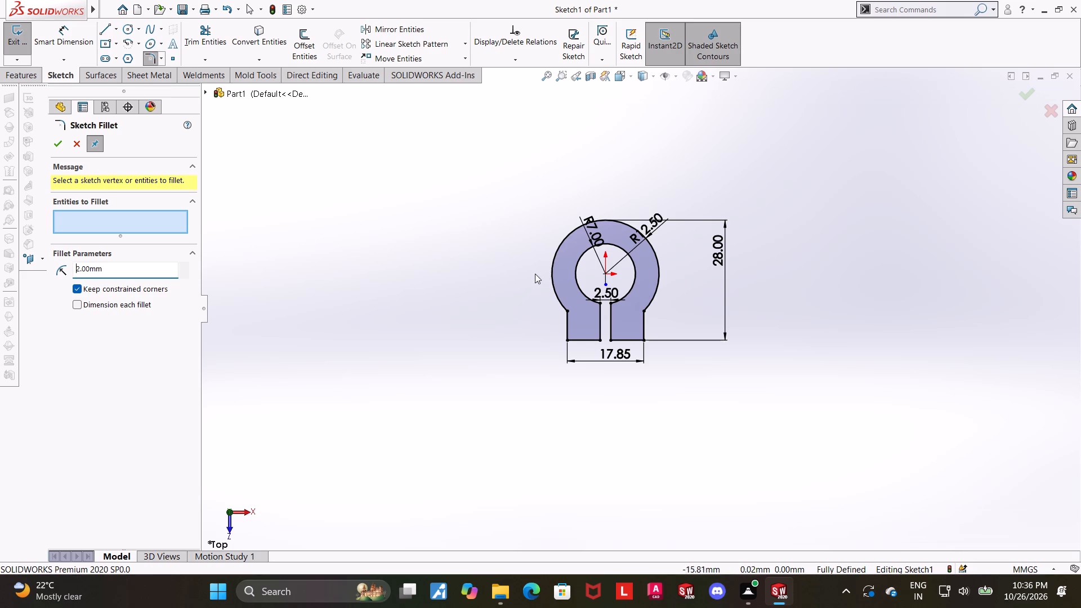
click(569, 340)
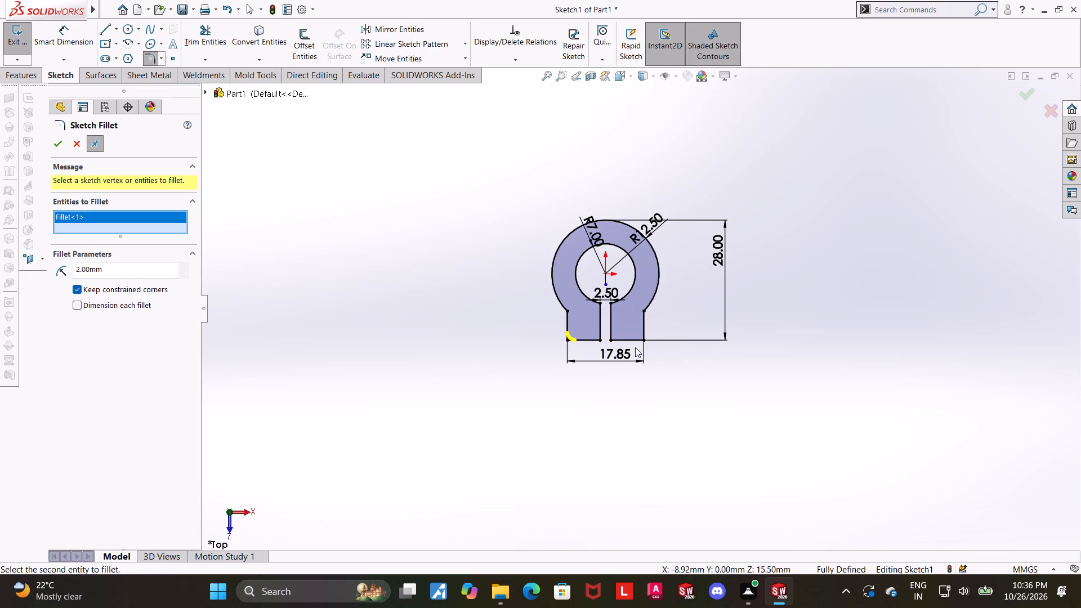
click(642, 341)
click(53, 142)
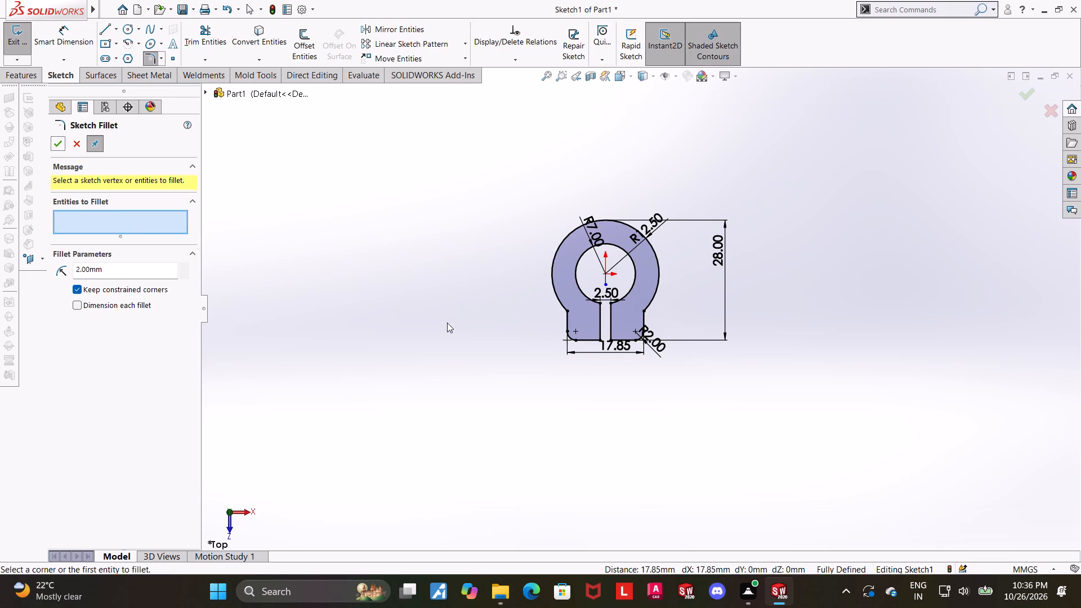
click(476, 337)
scroll(626, 317, down, 1)
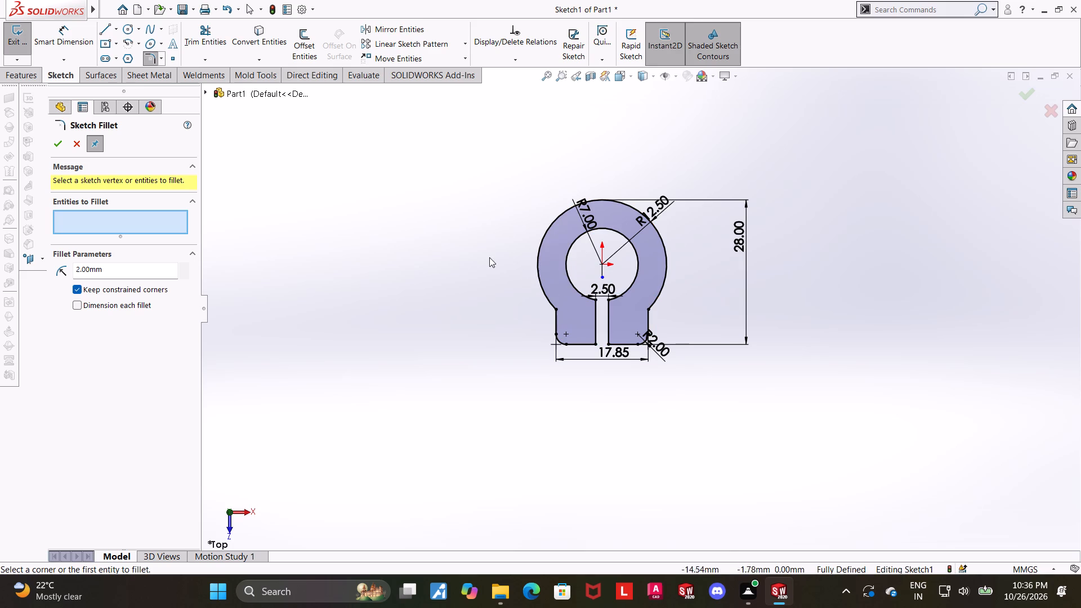
click(56, 145)
click(533, 377)
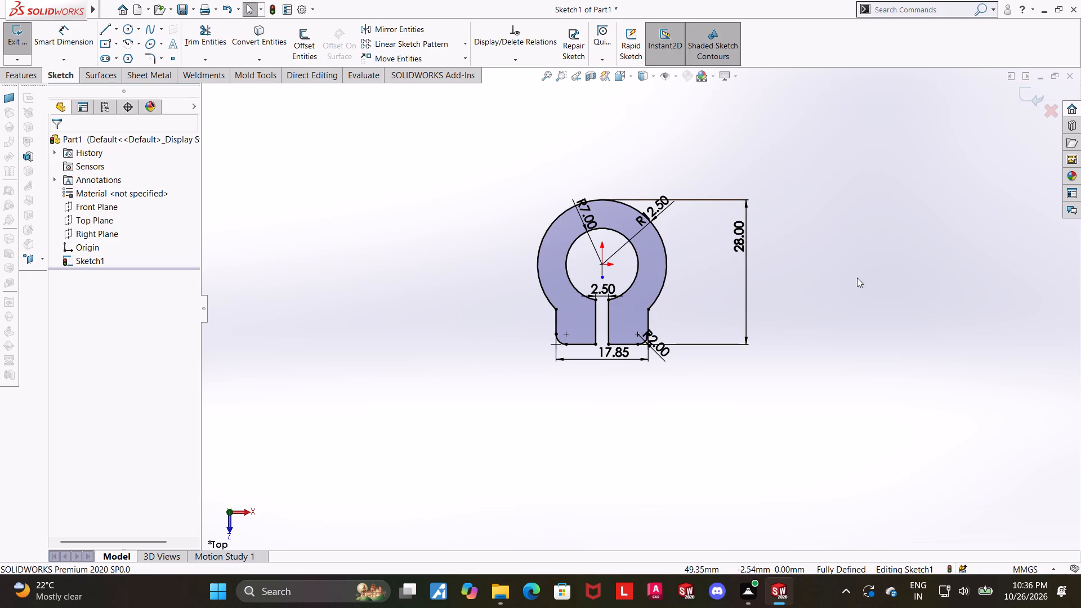
Set the inner arc's radius to 6 mm.
scroll(857, 278, down, 1)
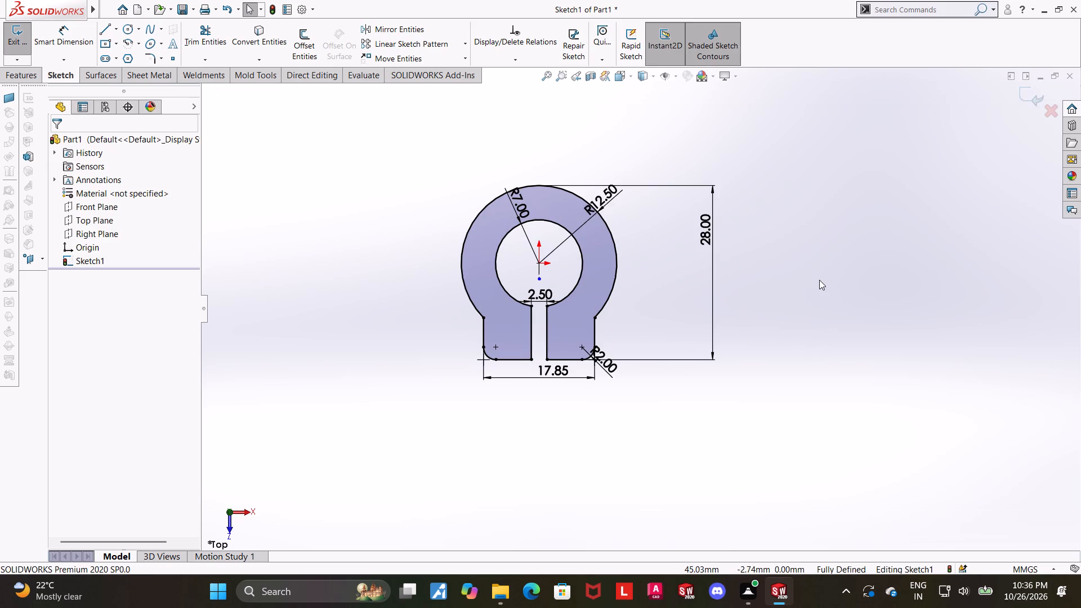
scroll(811, 277, down, 1)
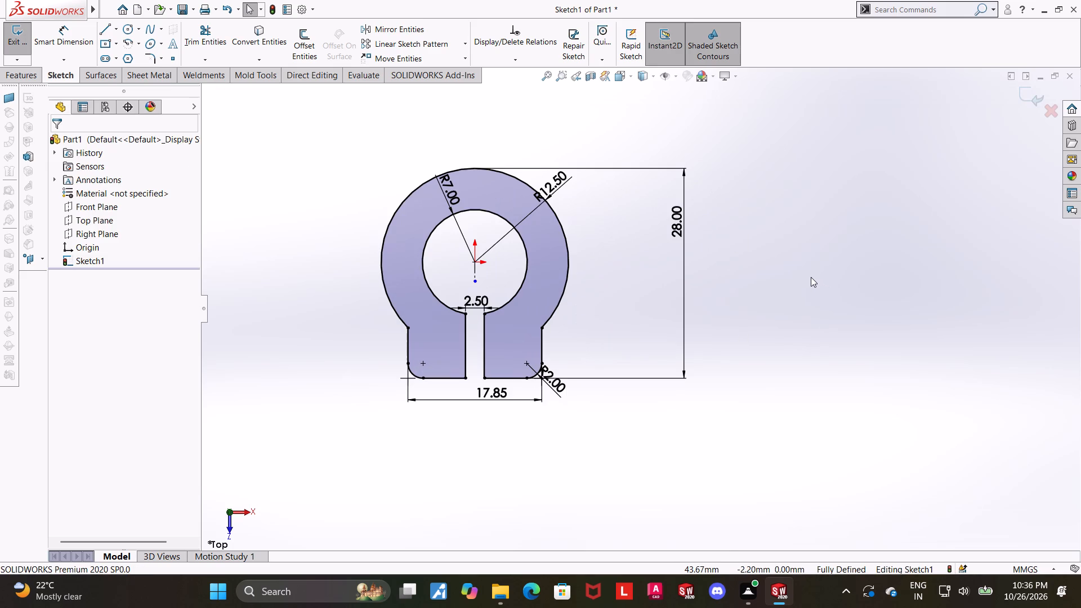
scroll(811, 277, down, 1)
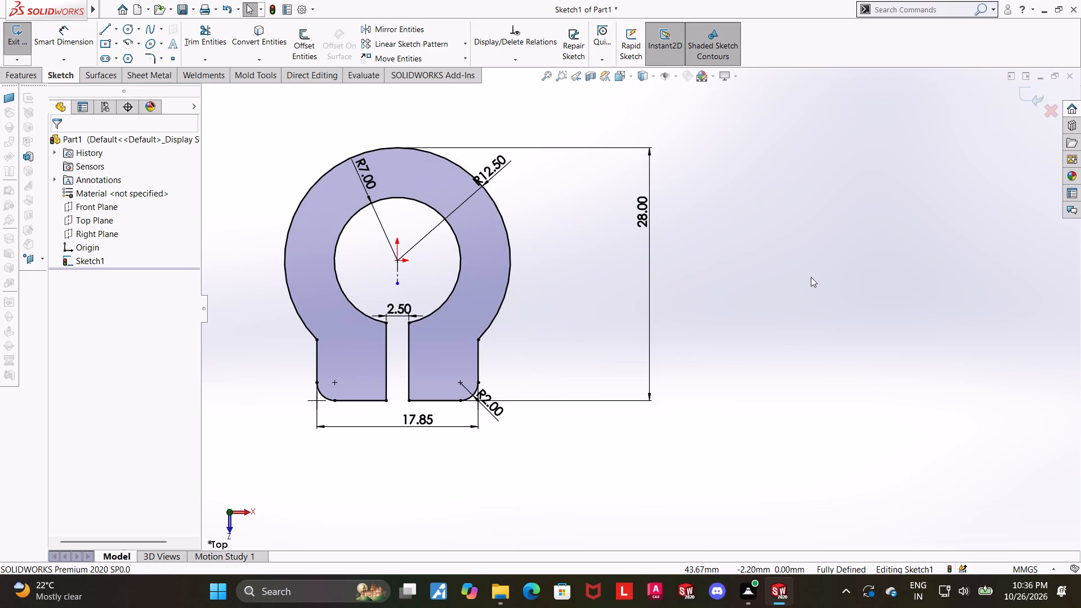
scroll(641, 296, up, 2)
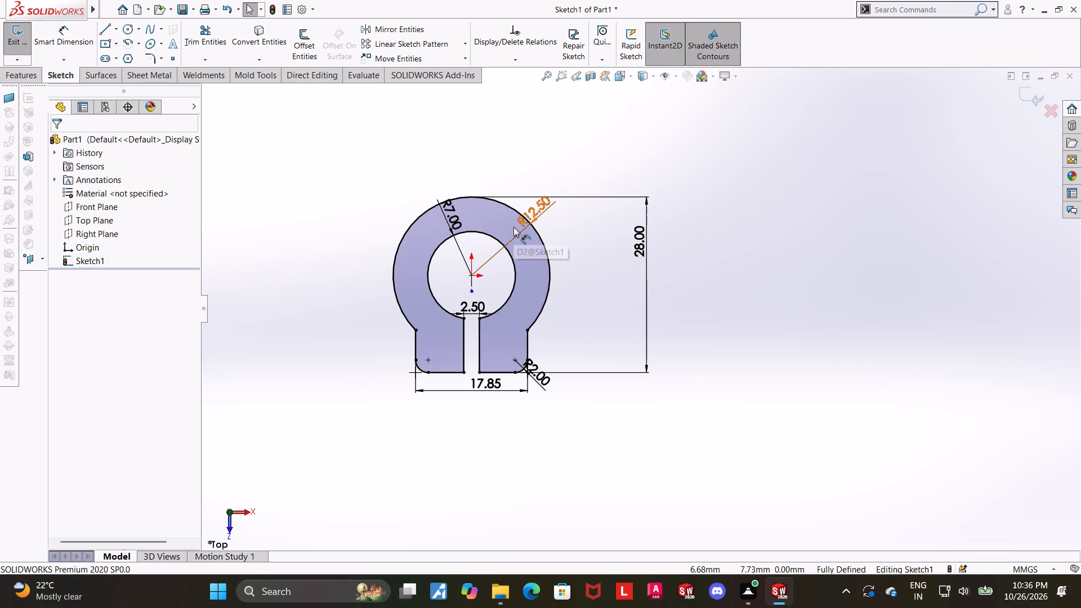
double_click(453, 215)
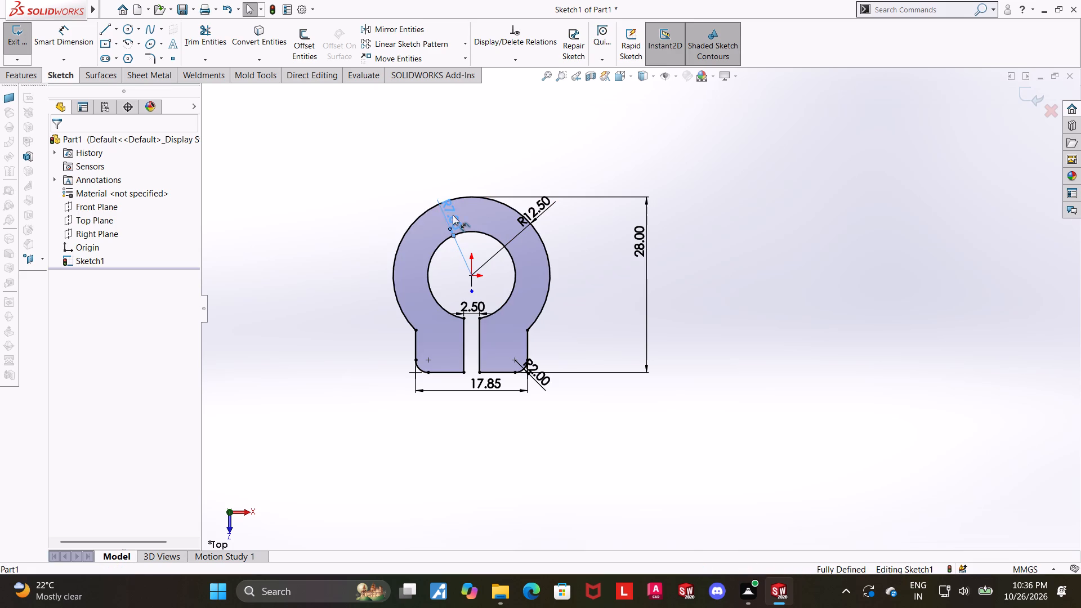
drag(473, 213, 410, 217)
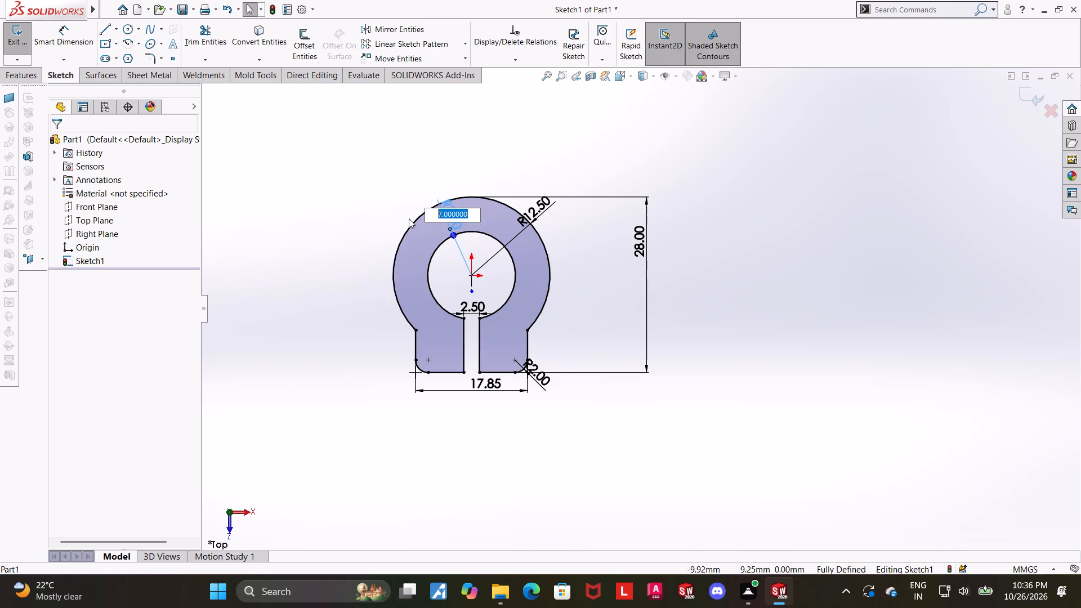
key(6)
key(Return)
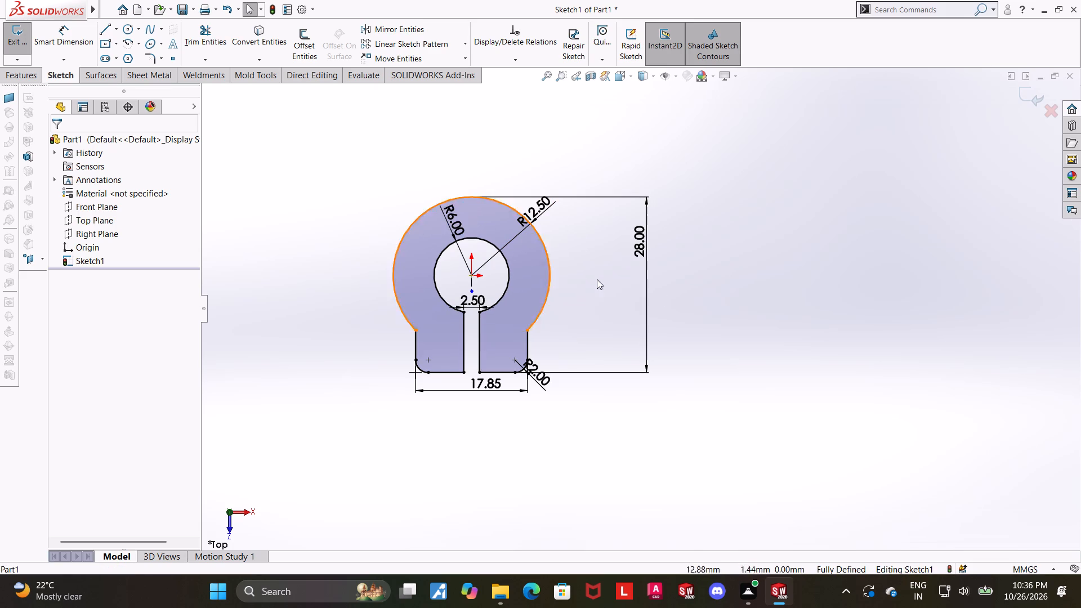
click(791, 343)
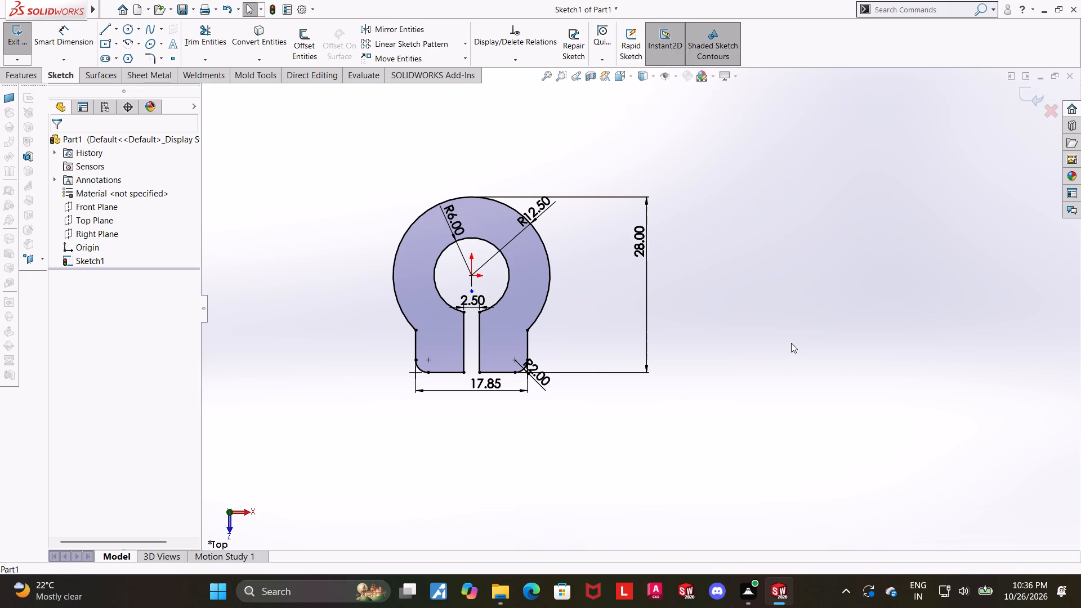
Exit the clamp profile sketch and extrude it 13 mm as a blind boss from the sketch plane.
scroll(787, 342, up, 1)
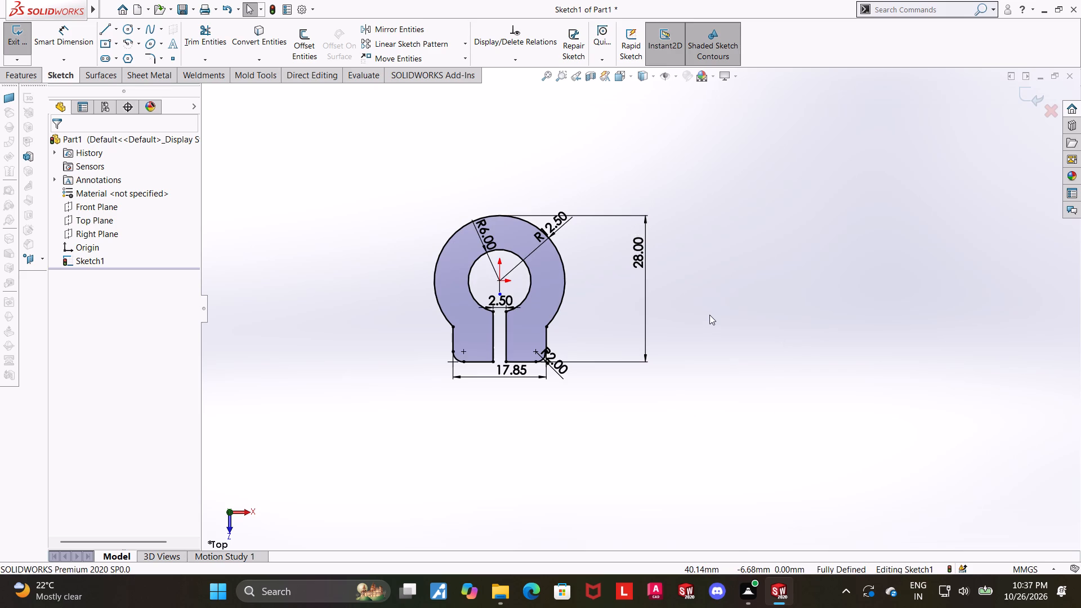
scroll(709, 315, up, 2)
scroll(586, 276, down, 2)
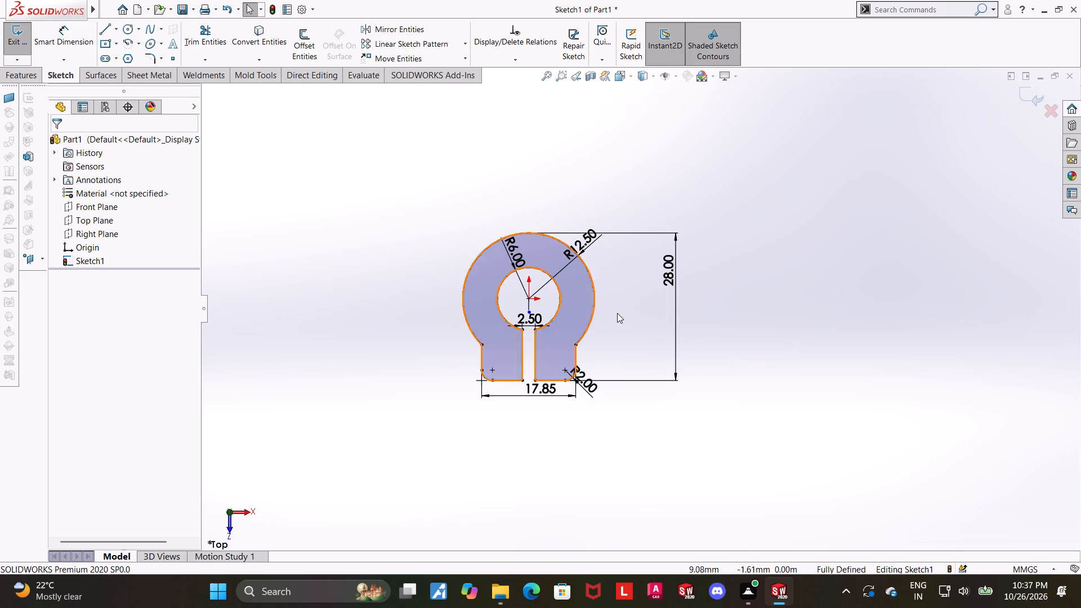
scroll(620, 314, down, 1)
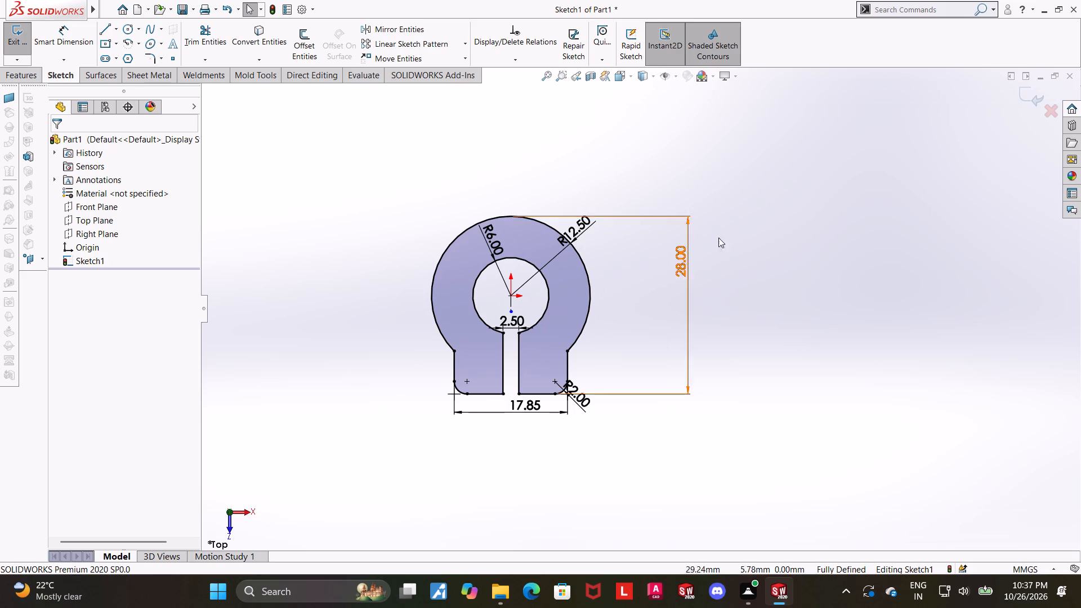
click(1035, 99)
middle_drag(684, 408, 679, 335)
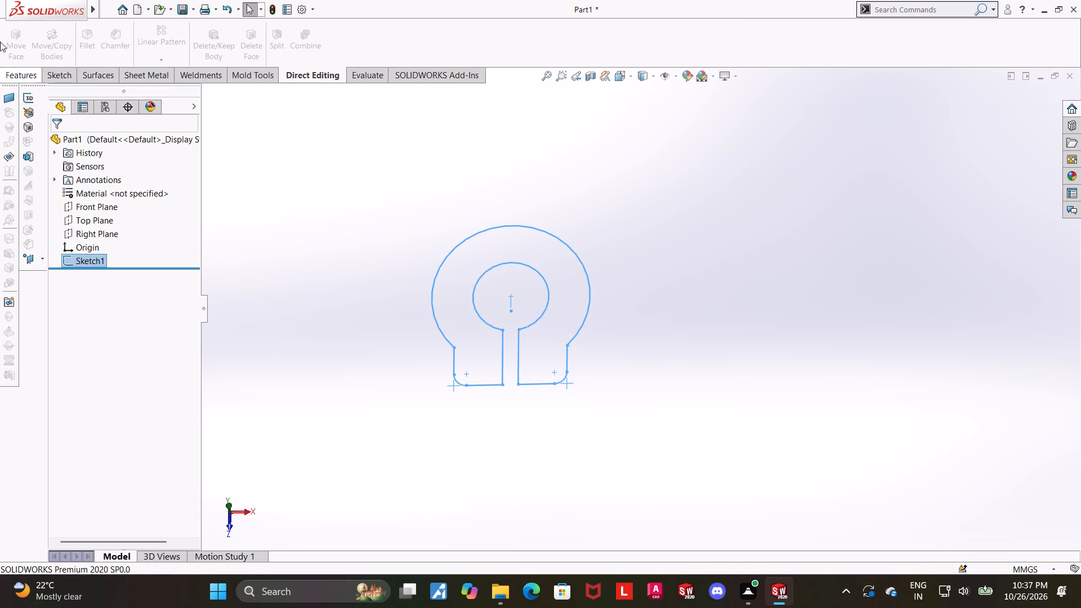
click(30, 75)
click(26, 42)
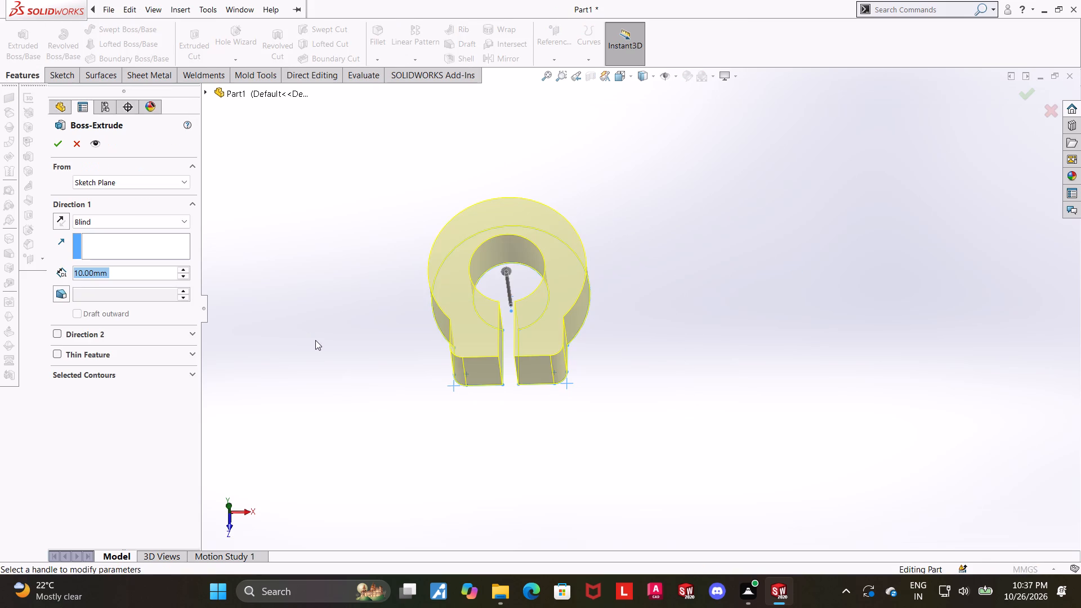
text(13)
key(Return)
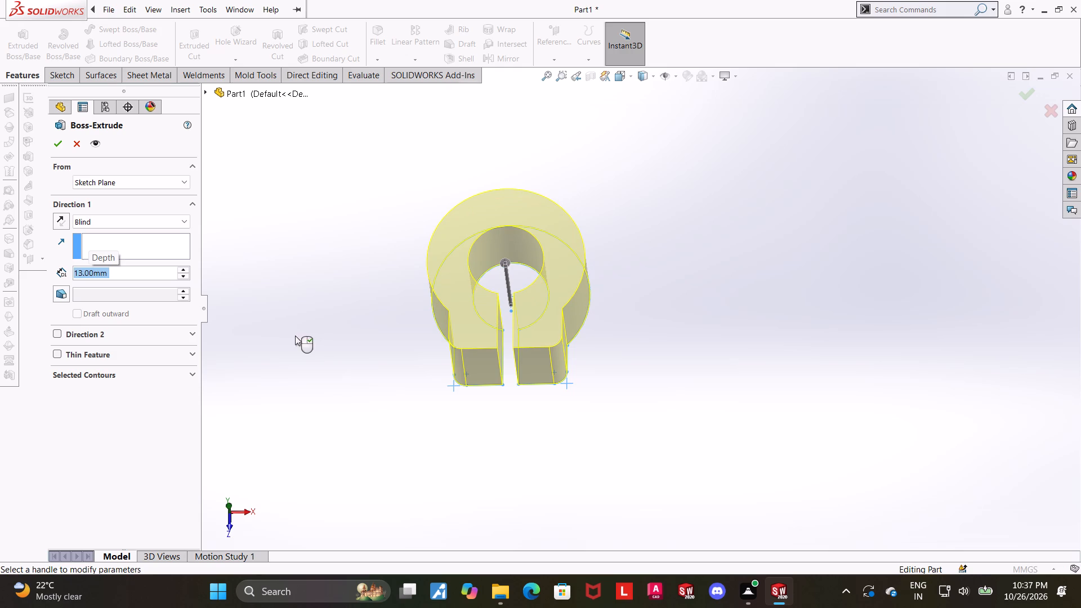
click(52, 148)
click(321, 315)
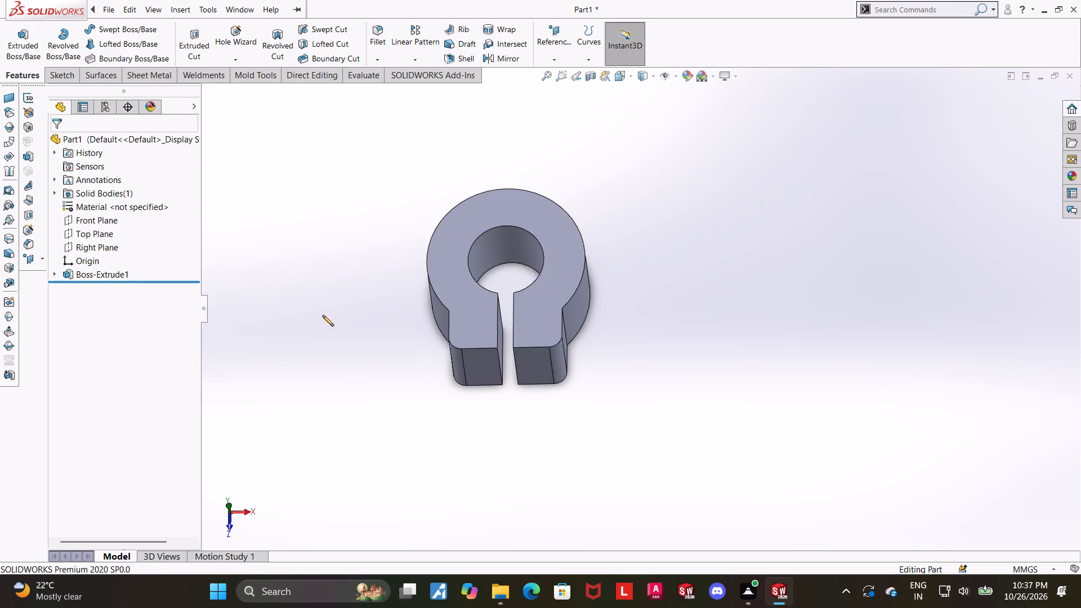
Examine the extruded clamp body from several sides, including the slot and the filleted legs.
middle_drag(366, 308, 266, 274)
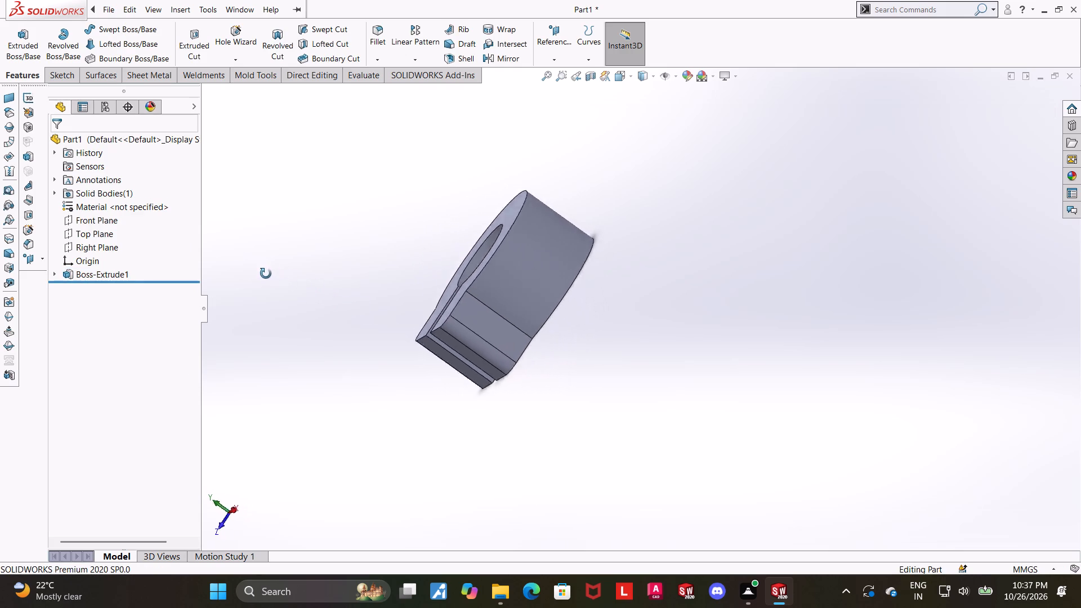
middle_drag(266, 274, 238, 482)
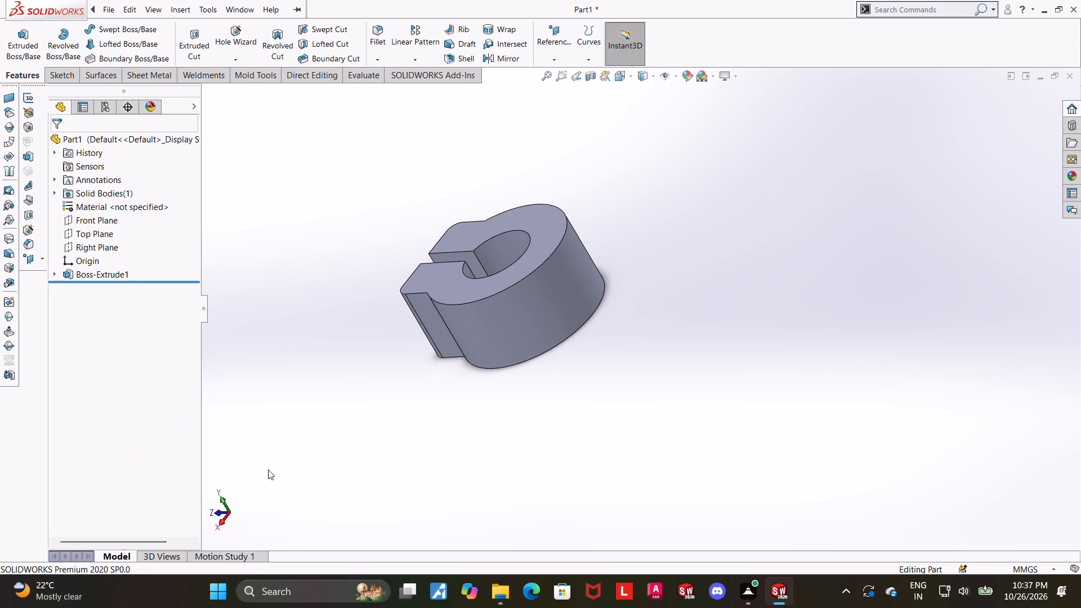
scroll(407, 449, down, 2)
middle_drag(410, 440, 412, 440)
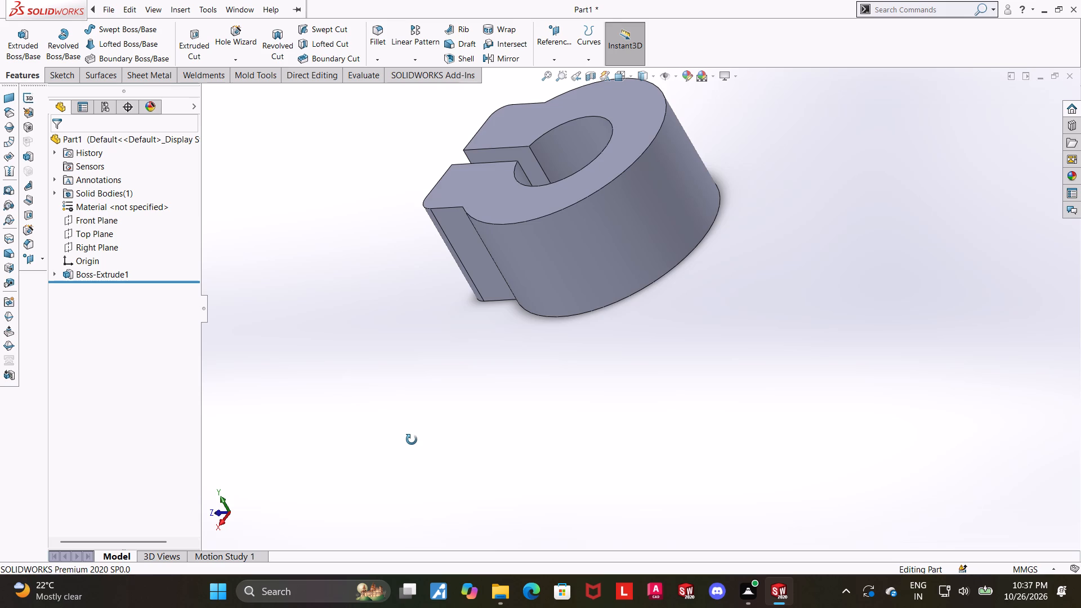
middle_drag(412, 440, 380, 440)
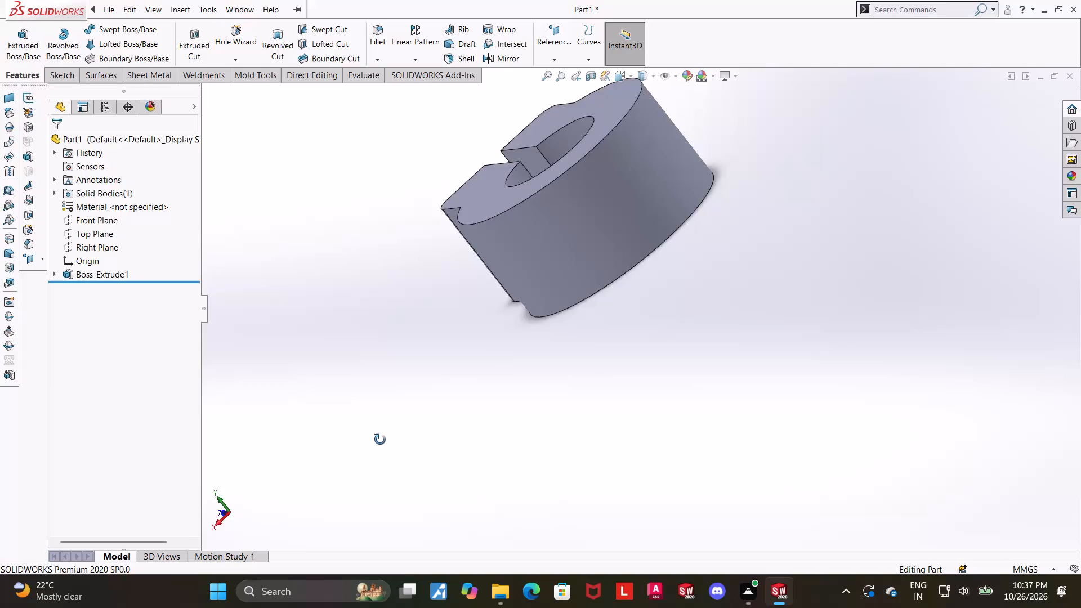
middle_drag(380, 440, 387, 442)
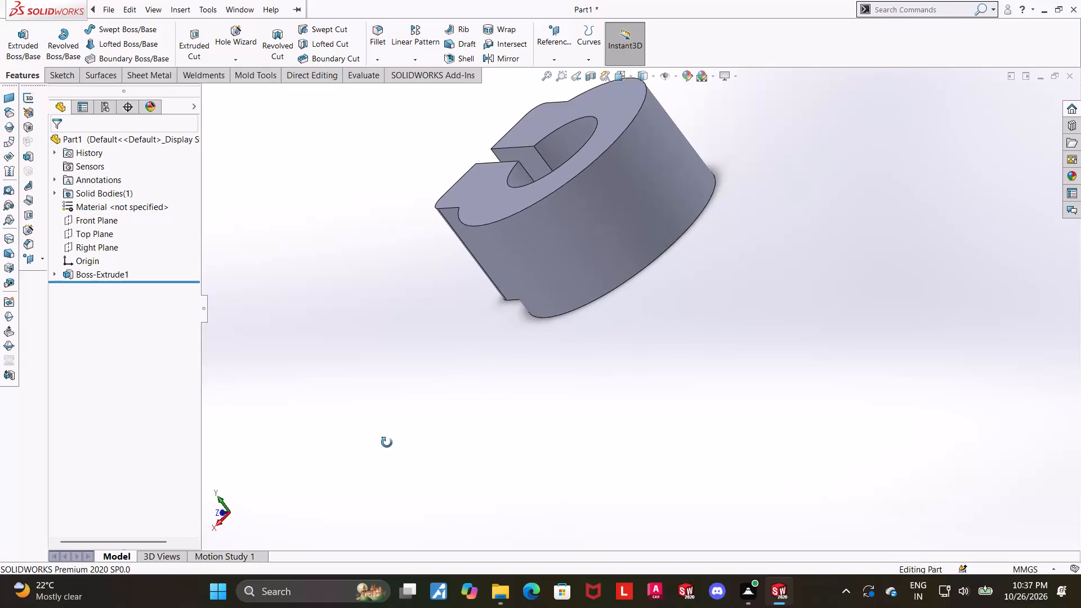
middle_drag(387, 442, 403, 453)
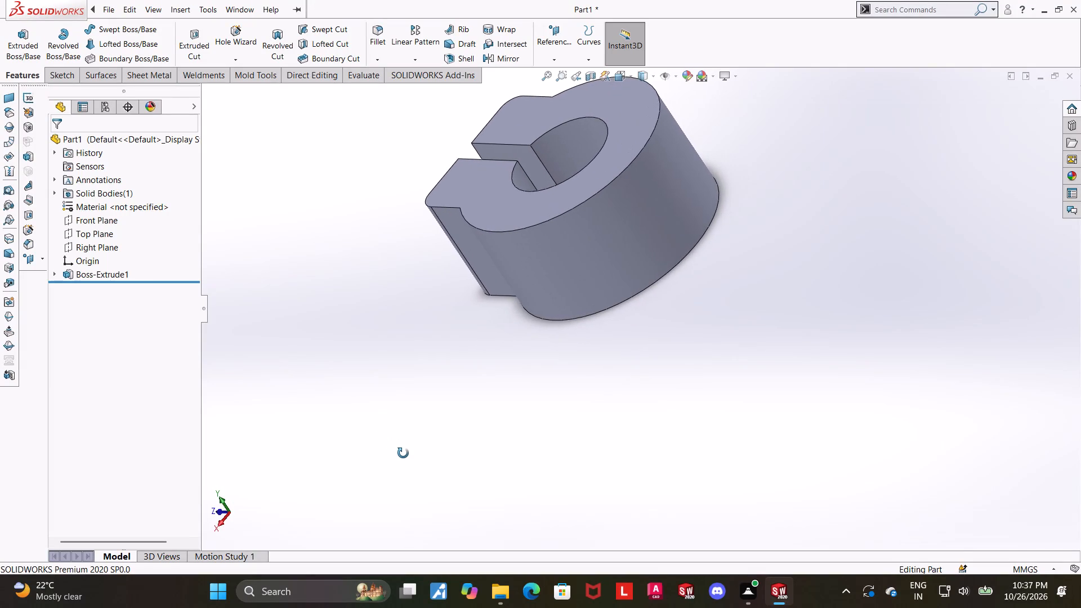
middle_drag(403, 453, 409, 455)
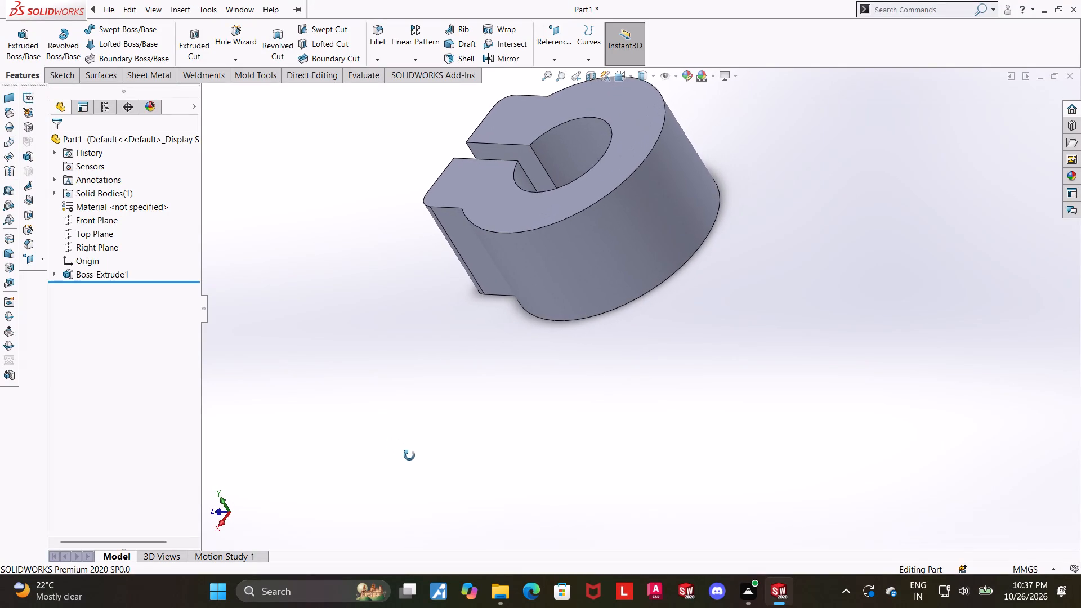
middle_drag(409, 455, 399, 466)
middle_drag(447, 491, 453, 494)
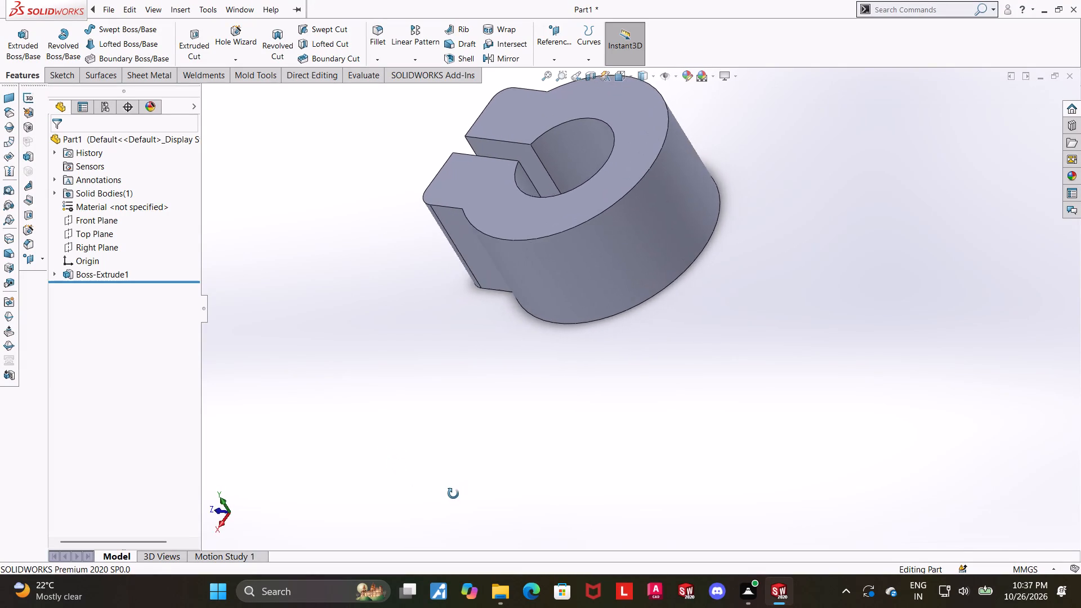
middle_drag(453, 494, 454, 498)
middle_drag(455, 498, 472, 484)
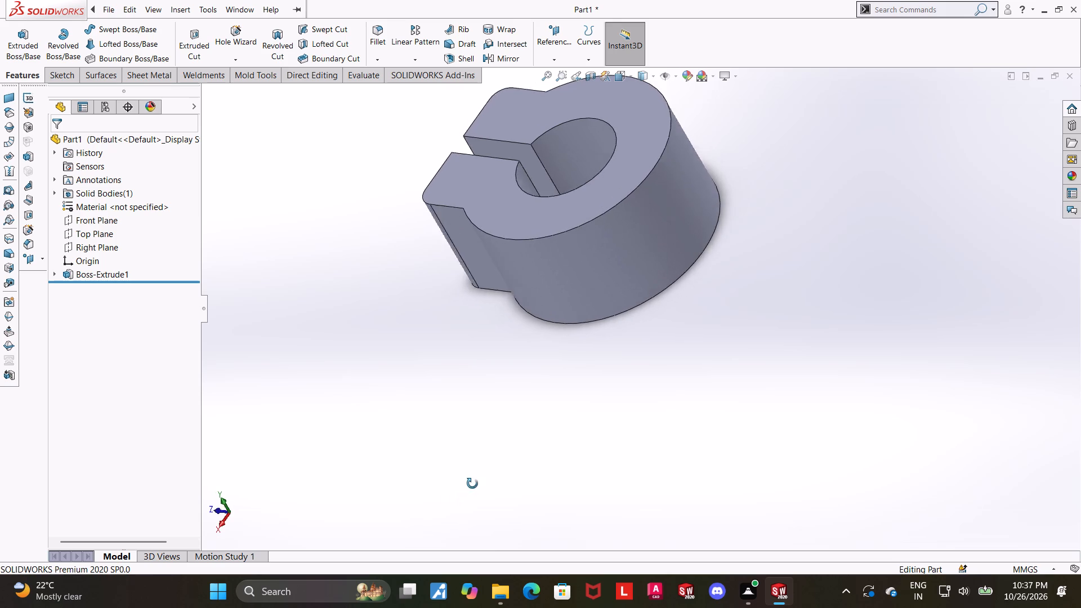
middle_drag(472, 484, 537, 392)
middle_drag(552, 378, 601, 405)
middle_drag(601, 407, 604, 398)
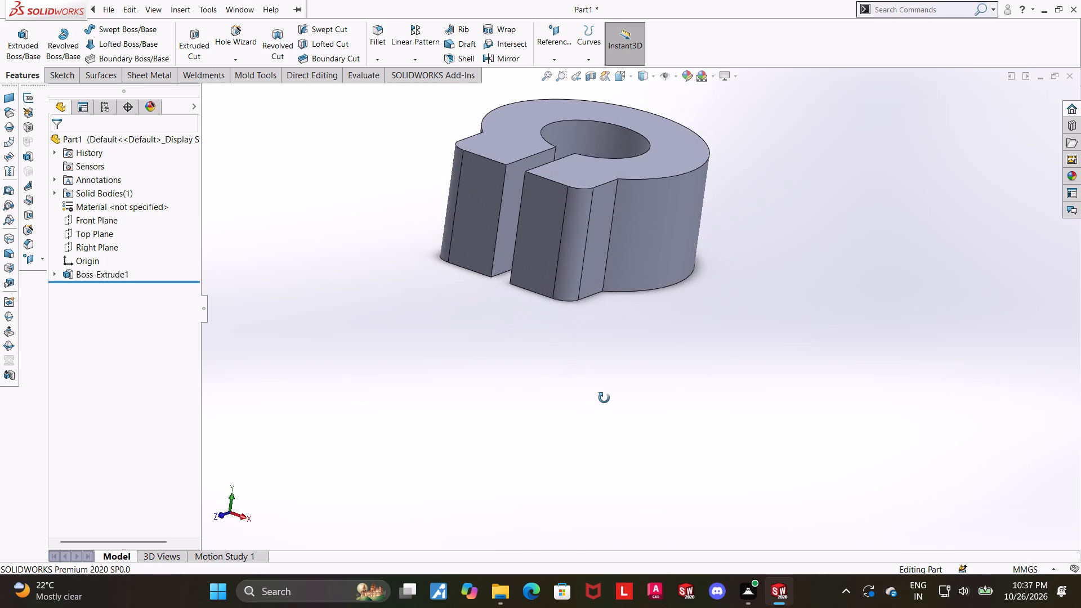
middle_drag(604, 398, 640, 409)
middle_drag(624, 456, 621, 457)
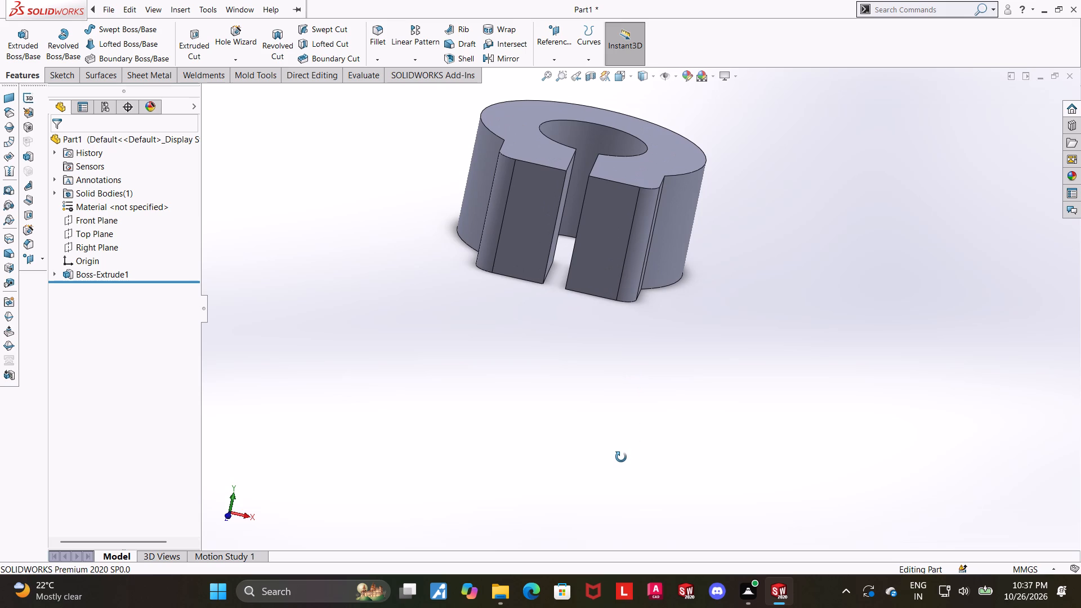
middle_drag(621, 457, 621, 457)
middle_drag(621, 457, 618, 426)
scroll(630, 385, up, 1)
middle_drag(630, 384, 642, 466)
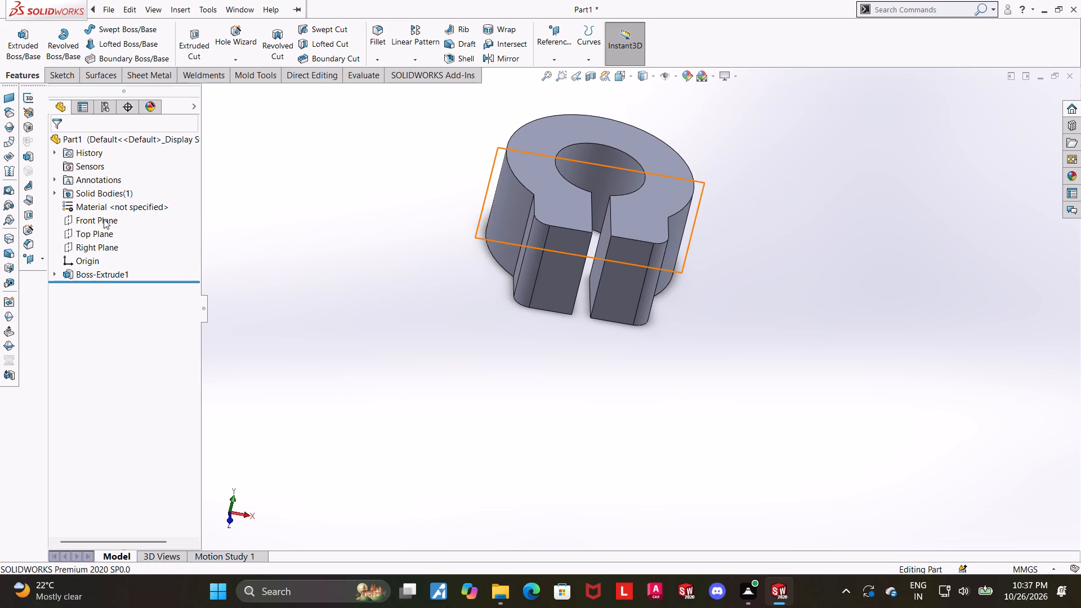
middle_drag(588, 217, 579, 294)
Start a new sketch on the Top Plane and view it face-on.
click(68, 233)
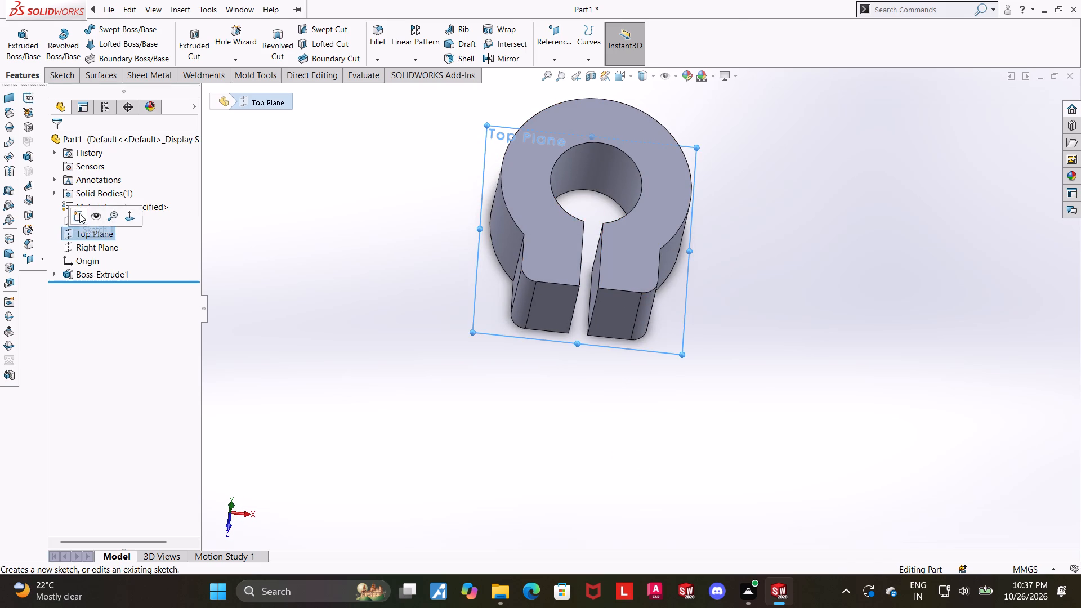
click(79, 213)
click(97, 283)
click(119, 273)
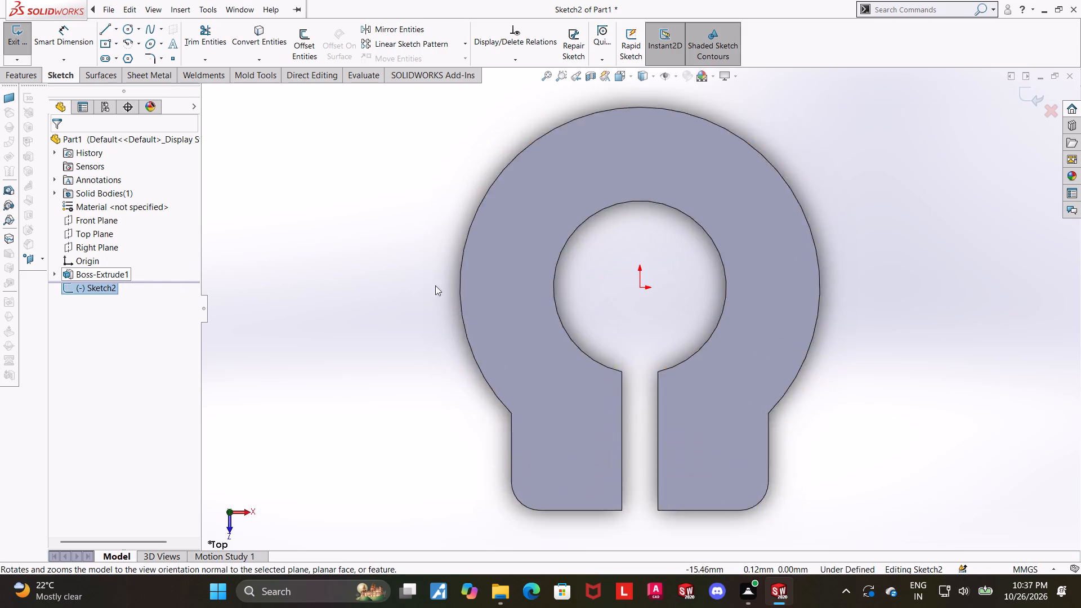
scroll(443, 285, up, 4)
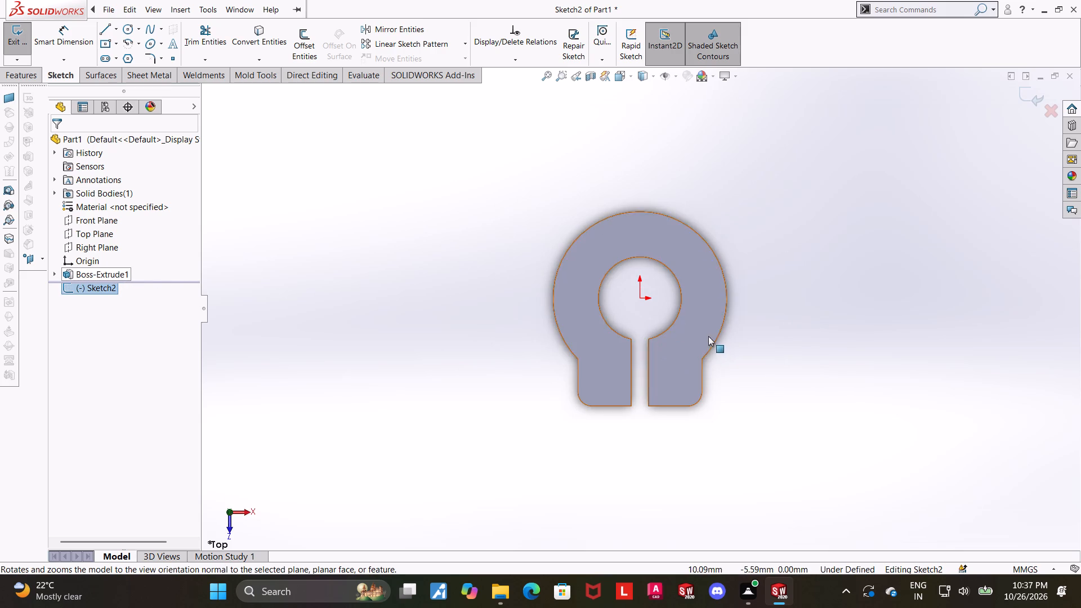
scroll(776, 382, down, 1)
scroll(776, 382, up, 3)
scroll(690, 338, down, 2)
scroll(687, 321, up, 2)
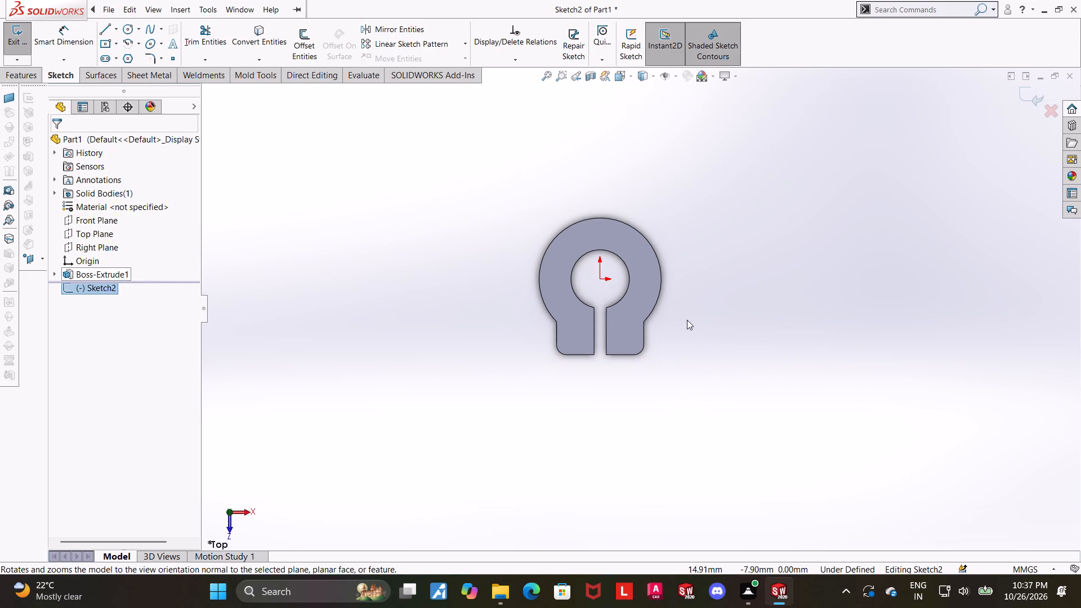
key(Escape)
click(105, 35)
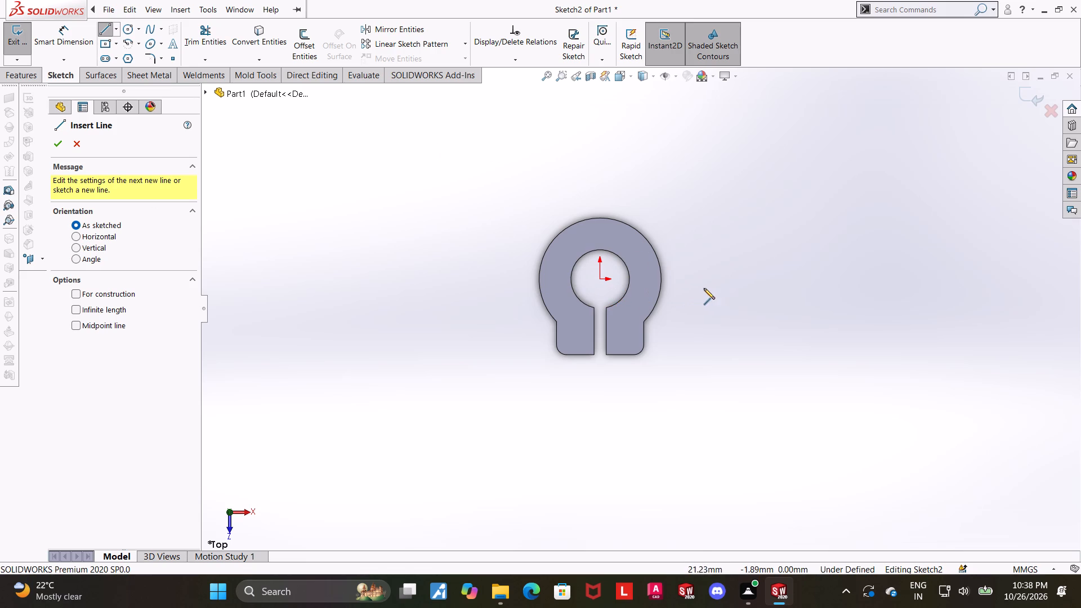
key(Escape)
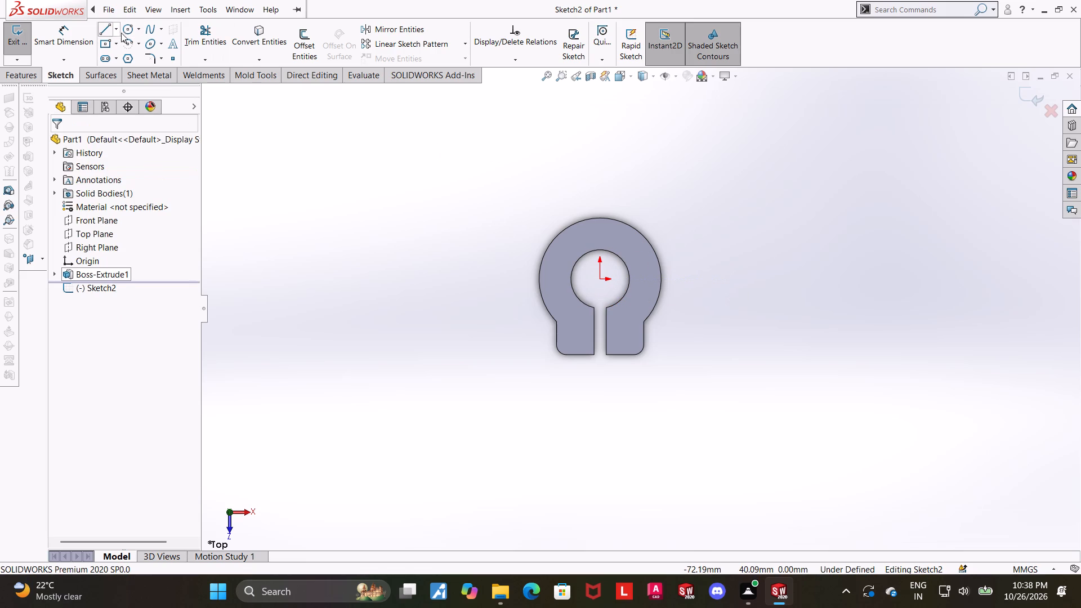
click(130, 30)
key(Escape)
Sketch a vertical line about 9.7 mm long to the left of the clamp ring.
click(100, 29)
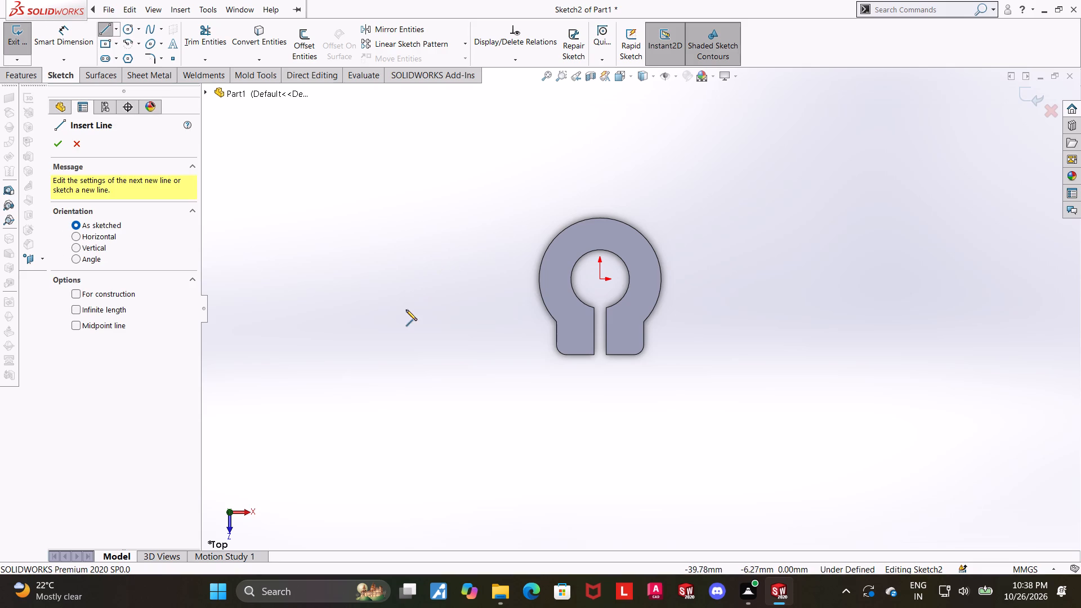
click(406, 310)
click(407, 262)
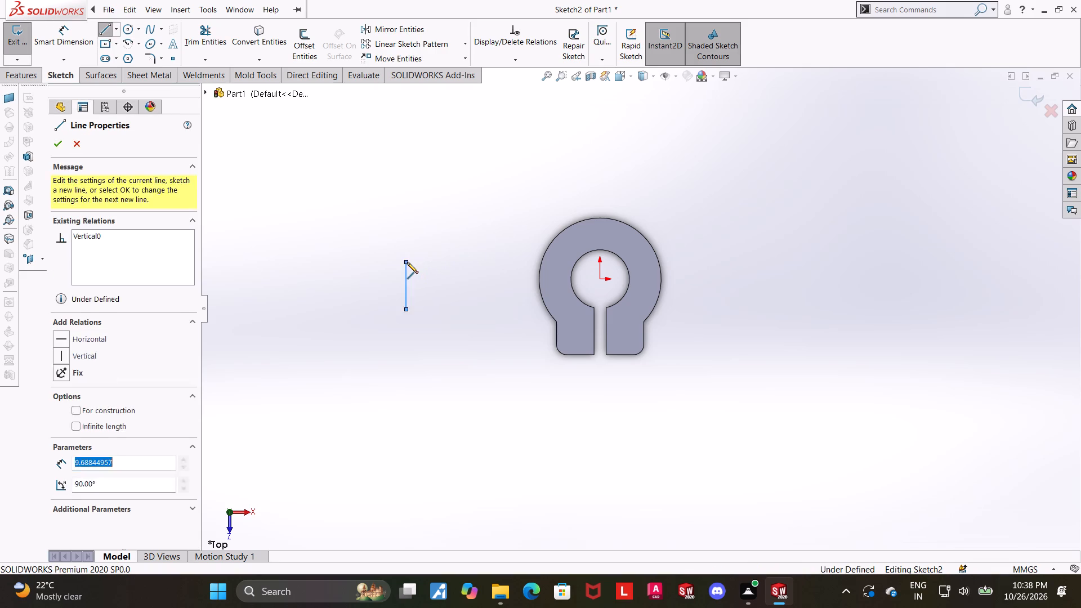
key(Escape)
key(Escape)
Sketch a slanted line from the vertical line's top endpoint to the upper left of the clamp's outer circular edge.
click(104, 35)
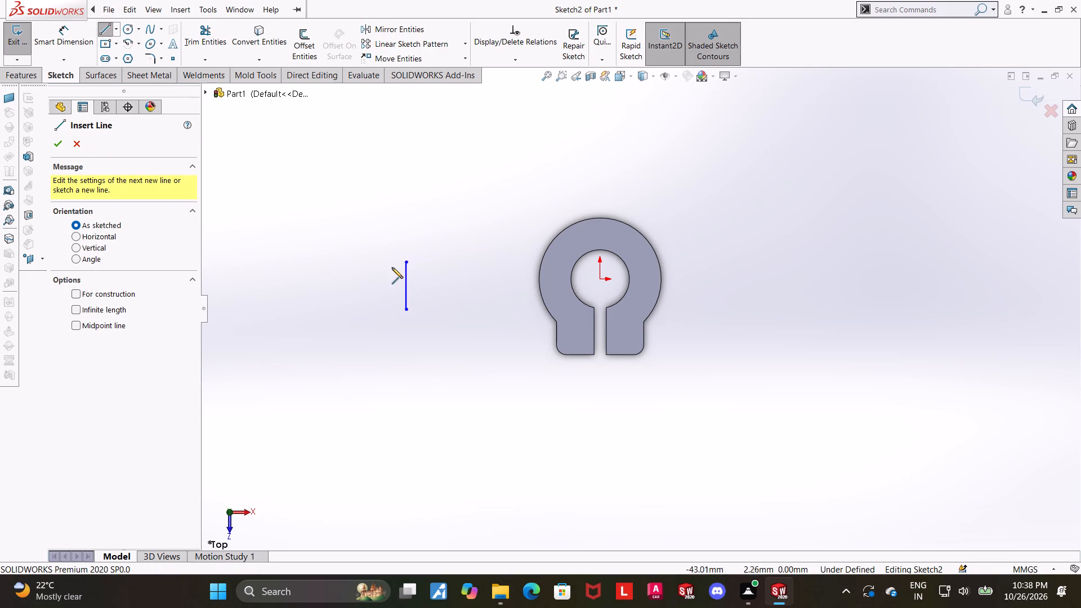
click(404, 260)
click(566, 228)
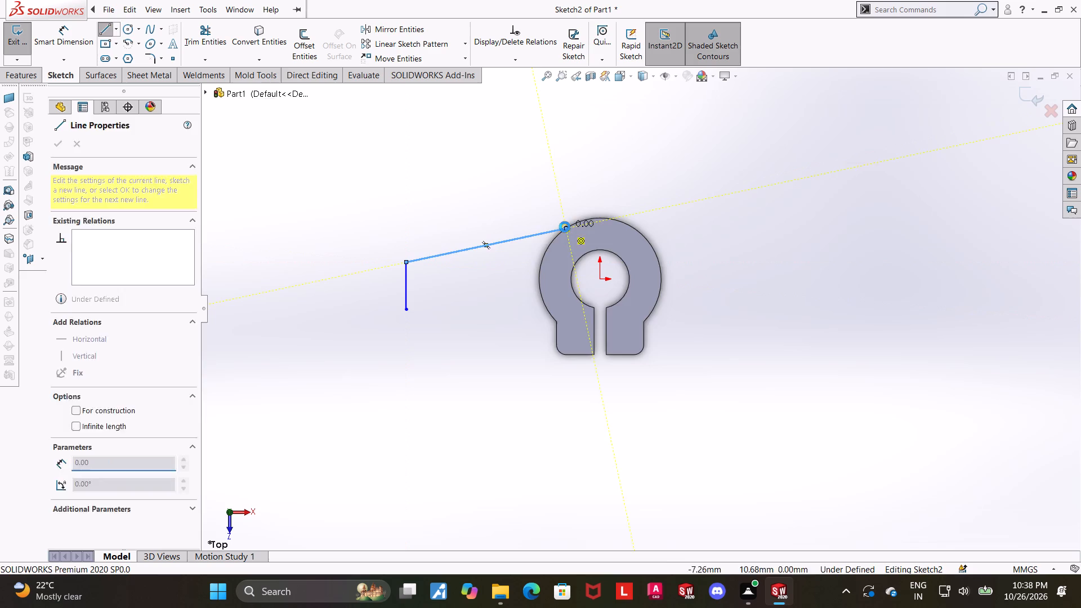
key(Escape)
Add a tangent relation between the slanted line and the clamp's outer circular edge.
click(555, 238)
ctrl+click(549, 232)
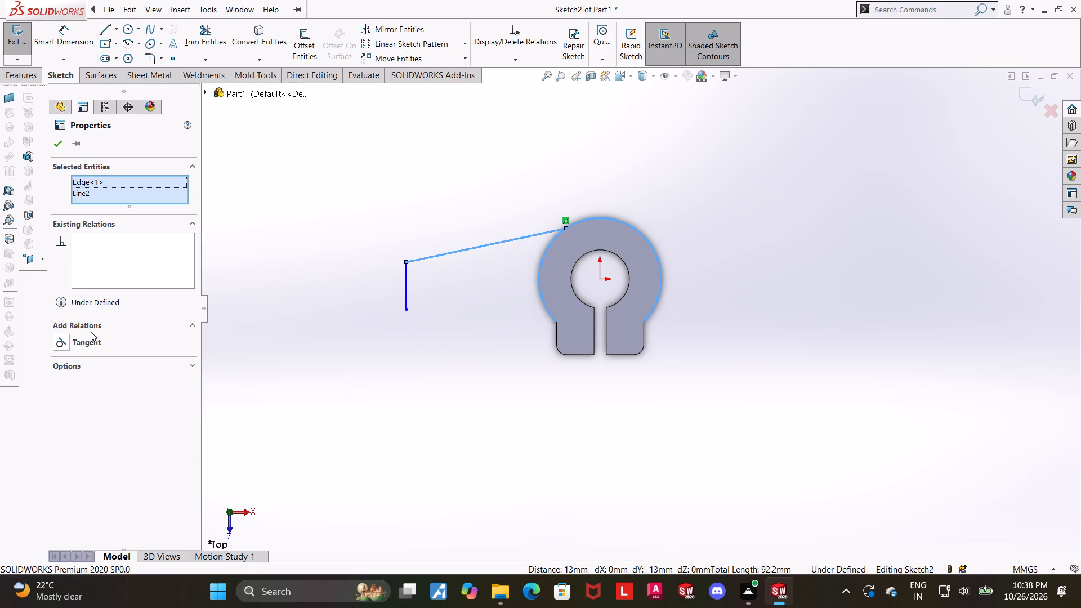
click(59, 343)
click(495, 376)
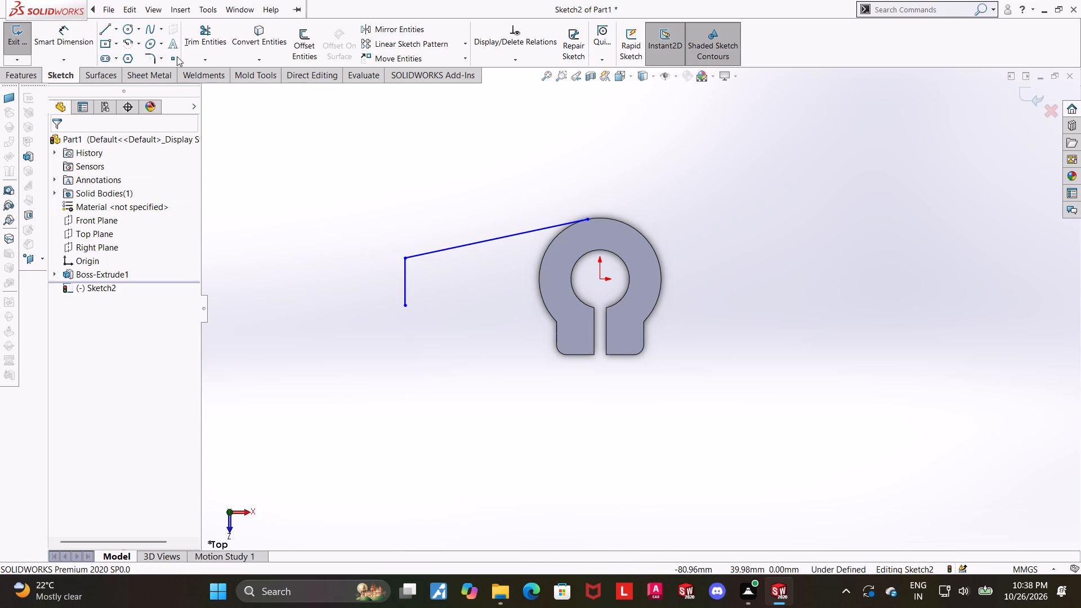
Sketch a vertical centerline from the origin up past the top of the clamp ring.
click(114, 30)
click(119, 59)
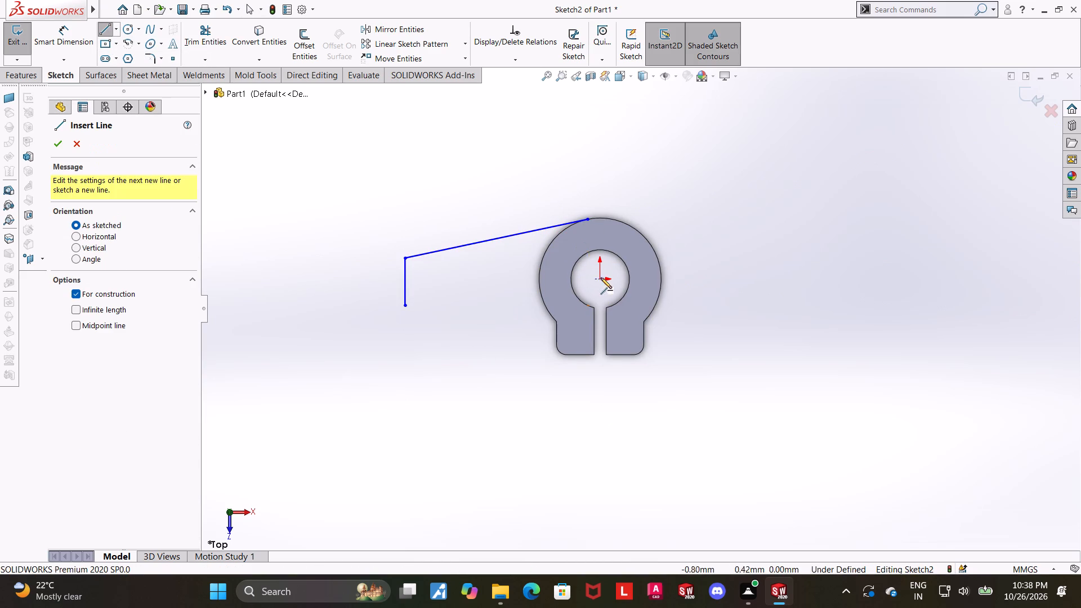
click(601, 278)
click(602, 153)
key(Escape)
key(Escape)
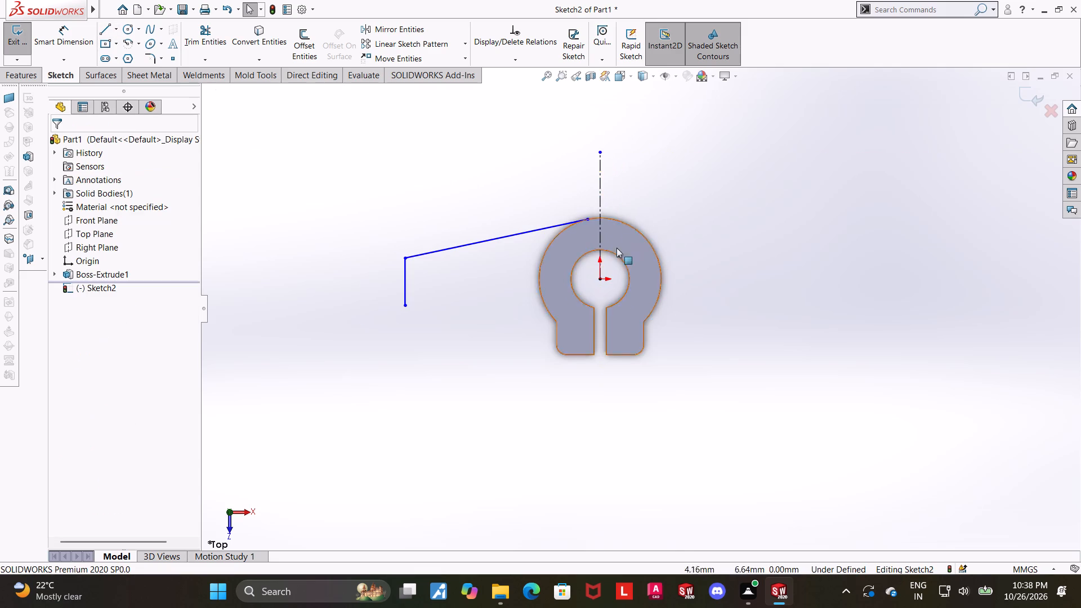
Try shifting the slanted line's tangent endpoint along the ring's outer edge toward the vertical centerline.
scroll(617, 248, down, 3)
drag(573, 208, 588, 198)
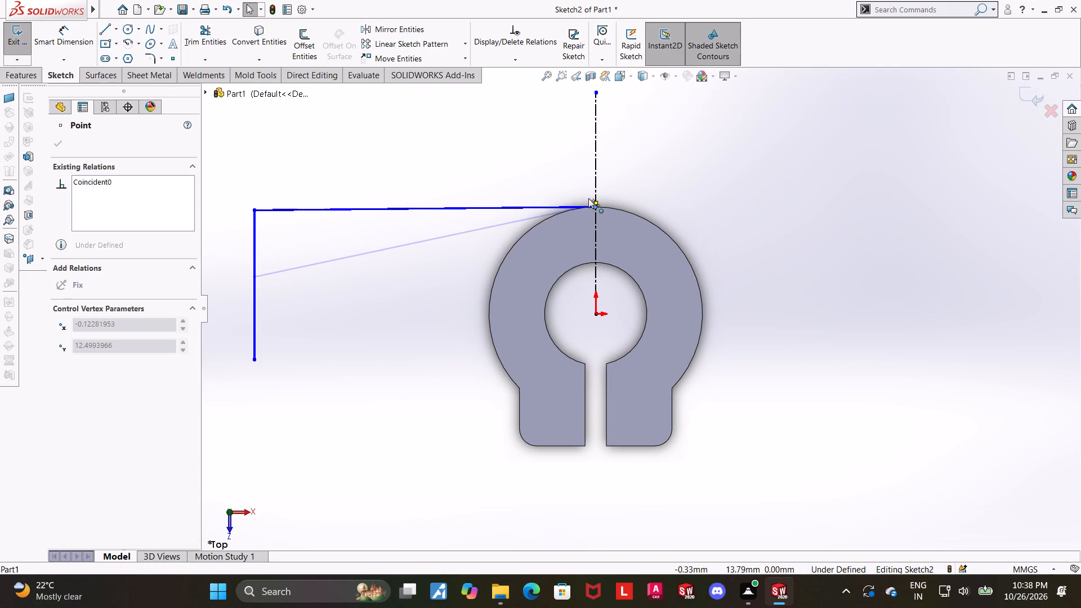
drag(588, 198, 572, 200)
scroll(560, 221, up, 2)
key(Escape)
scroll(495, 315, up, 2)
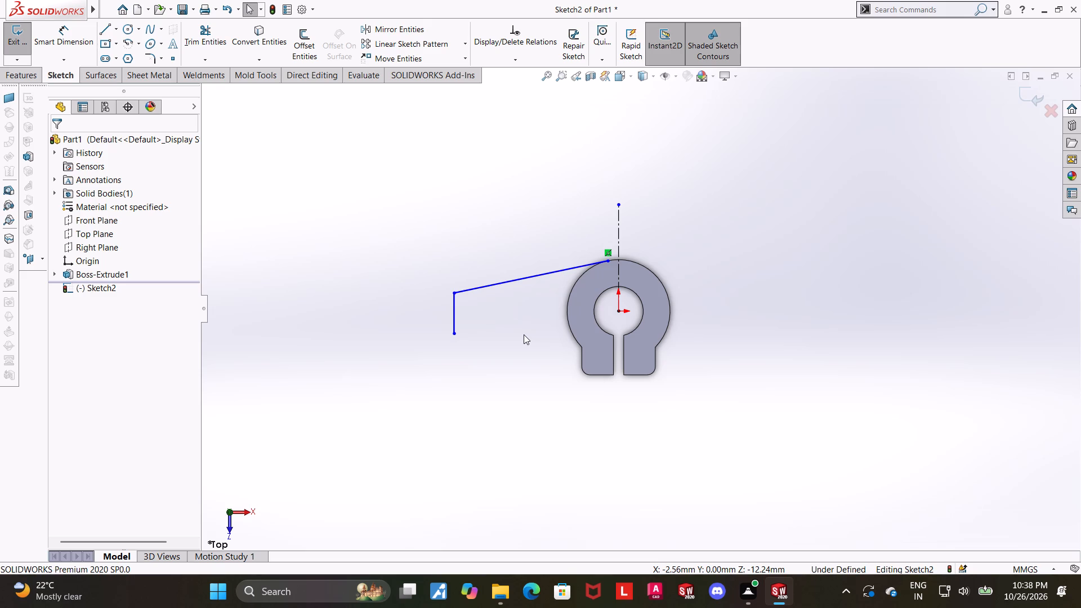
Sketch a line about 31 mm long from the vertical line's lower endpoint to the outer side edge of the clamp's near leg.
scroll(524, 334, down, 1)
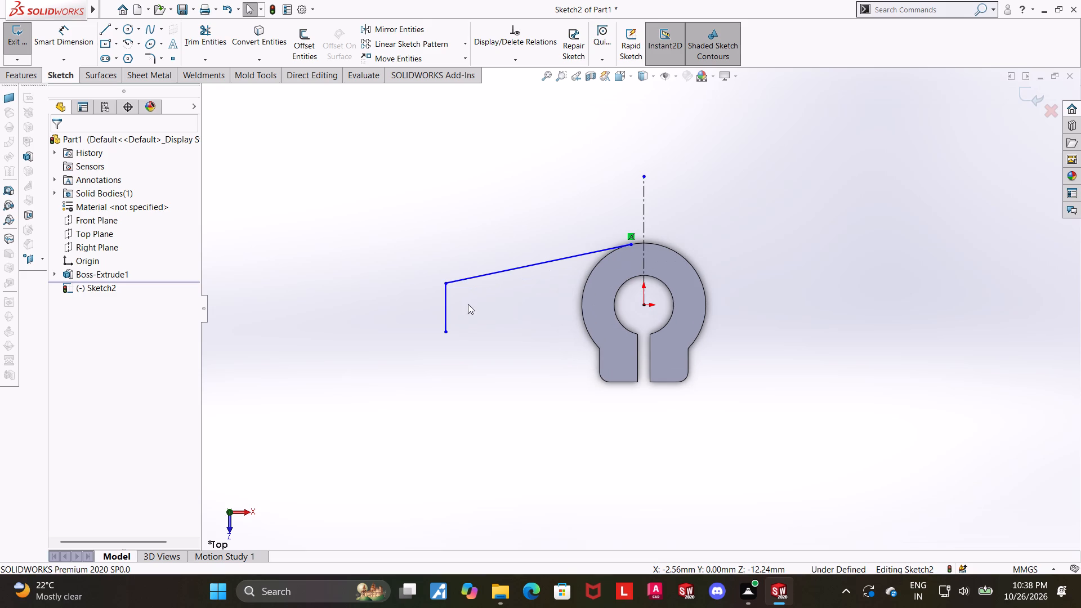
click(110, 28)
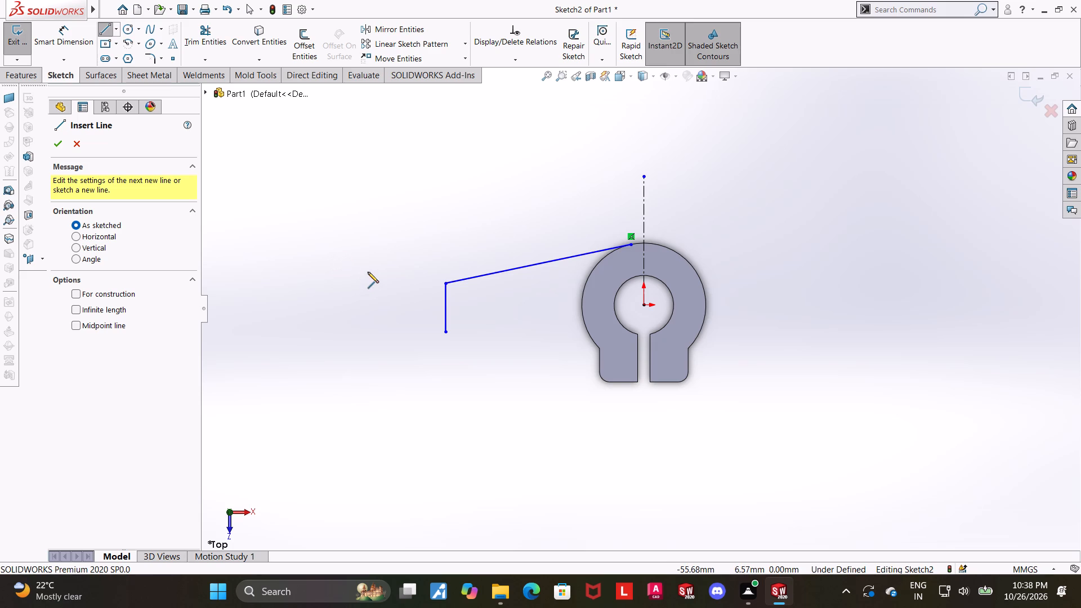
scroll(372, 278, up, 1)
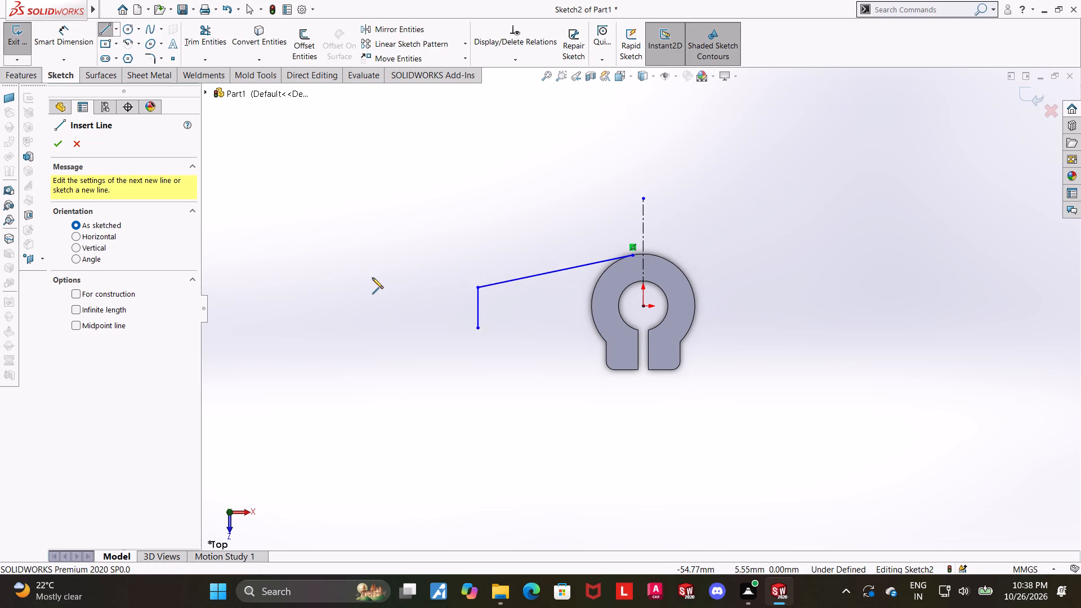
click(479, 327)
click(604, 351)
key(Escape)
key(Escape)
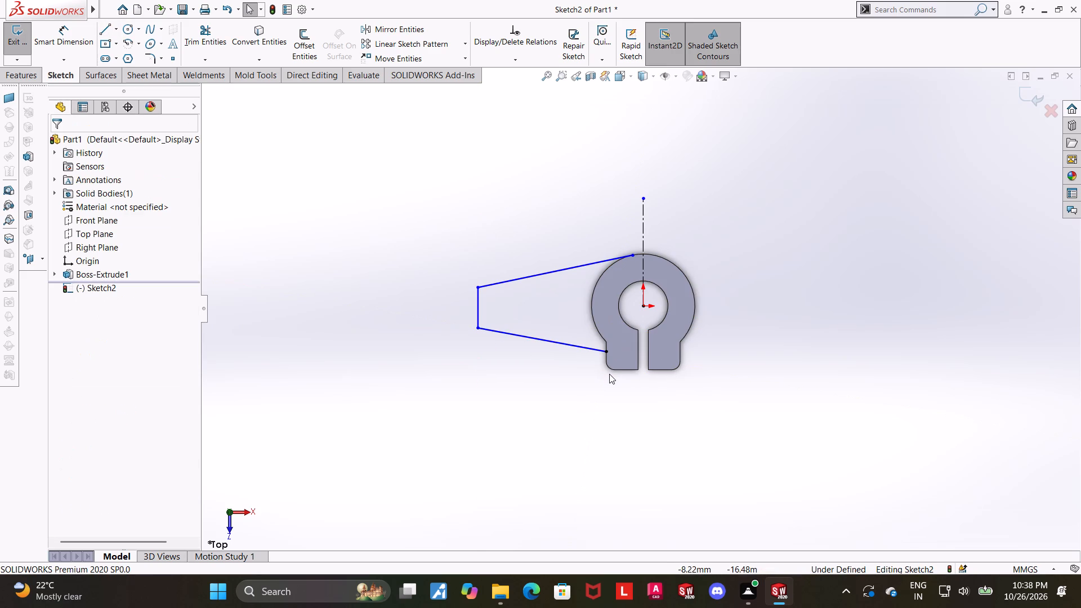
Move the vertical line closer to the clamp ring, about 29.5 mm from the vertical centerline.
scroll(609, 374, up, 1)
click(607, 377)
scroll(632, 304, down, 4)
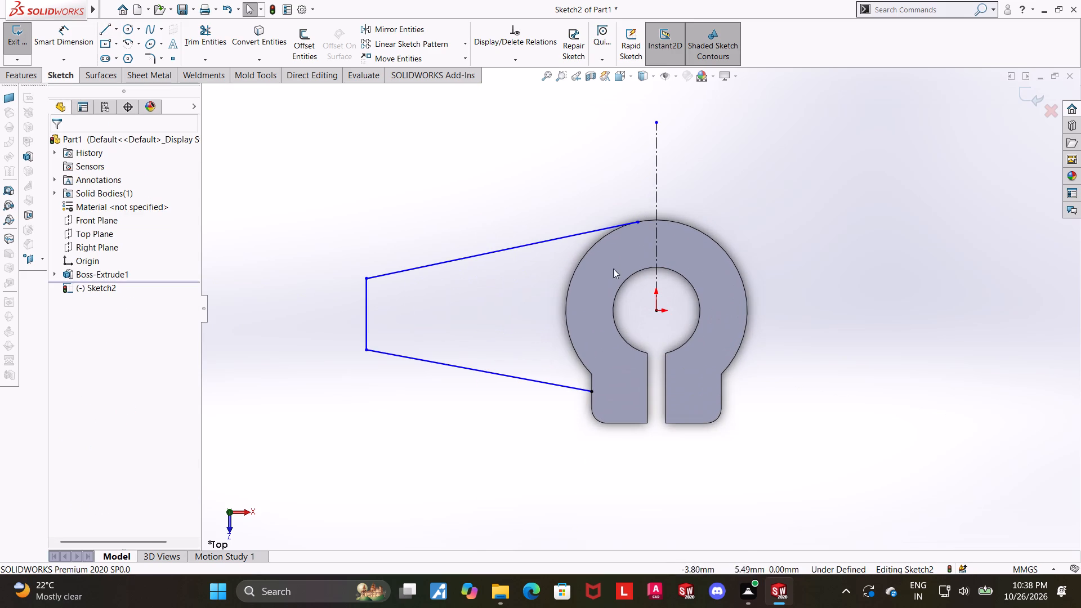
key(Escape)
drag(369, 303, 442, 305)
key(Escape)
key(Escape)
scroll(435, 290, up, 1)
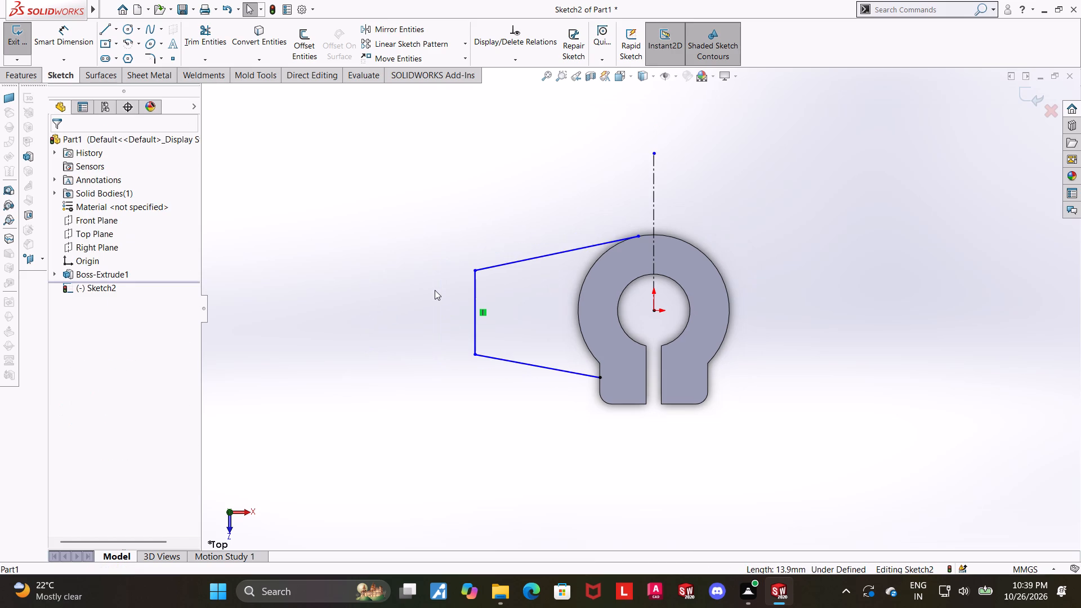
Dimension the vertical line to the vertical centerline as a doubled distance of 47 mm.
click(77, 41)
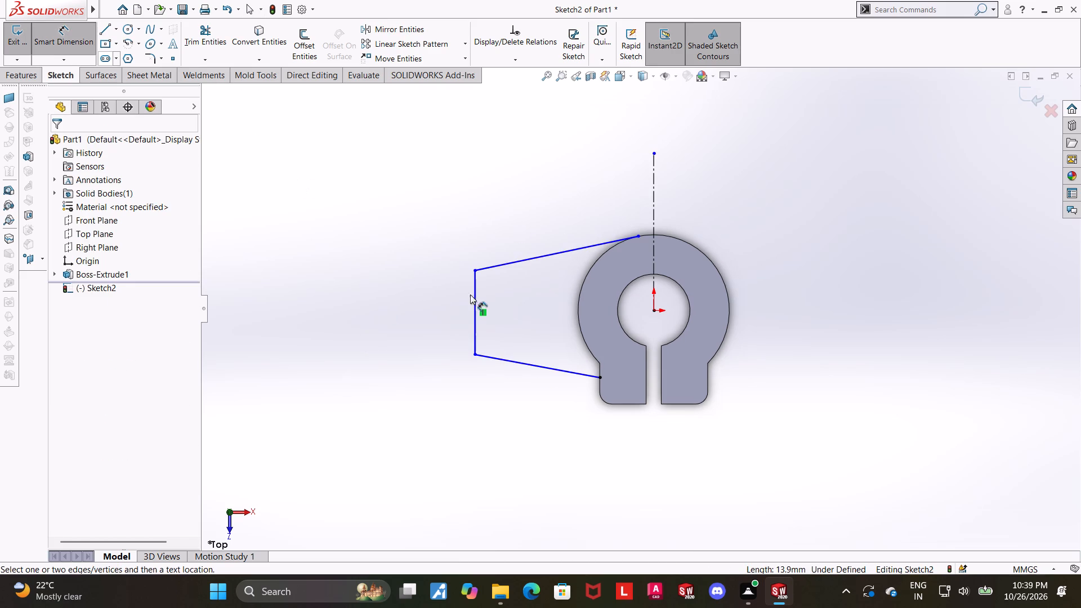
click(474, 301)
click(653, 223)
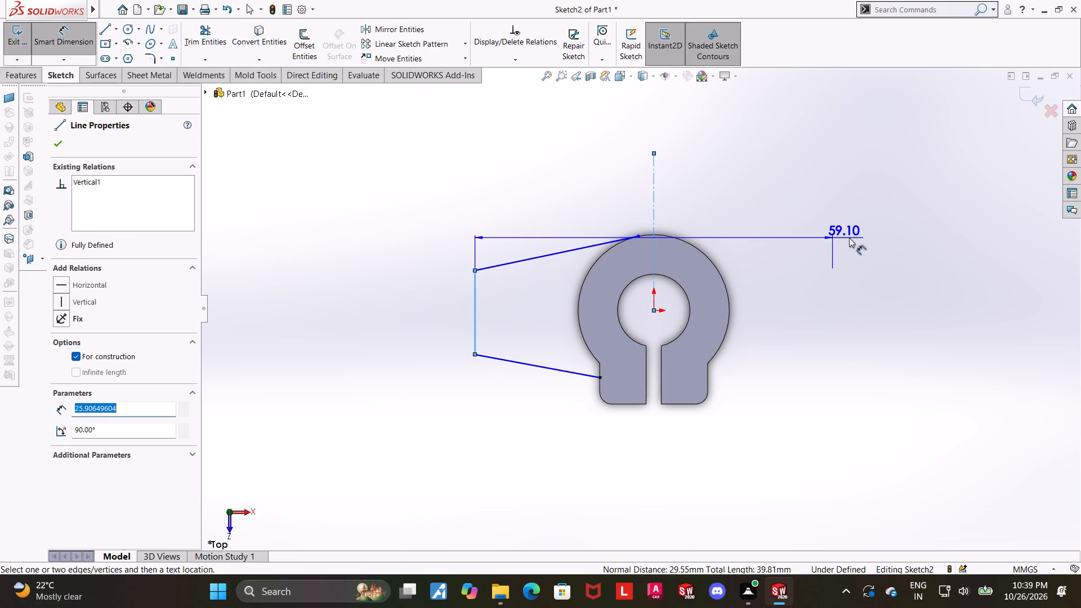
click(761, 126)
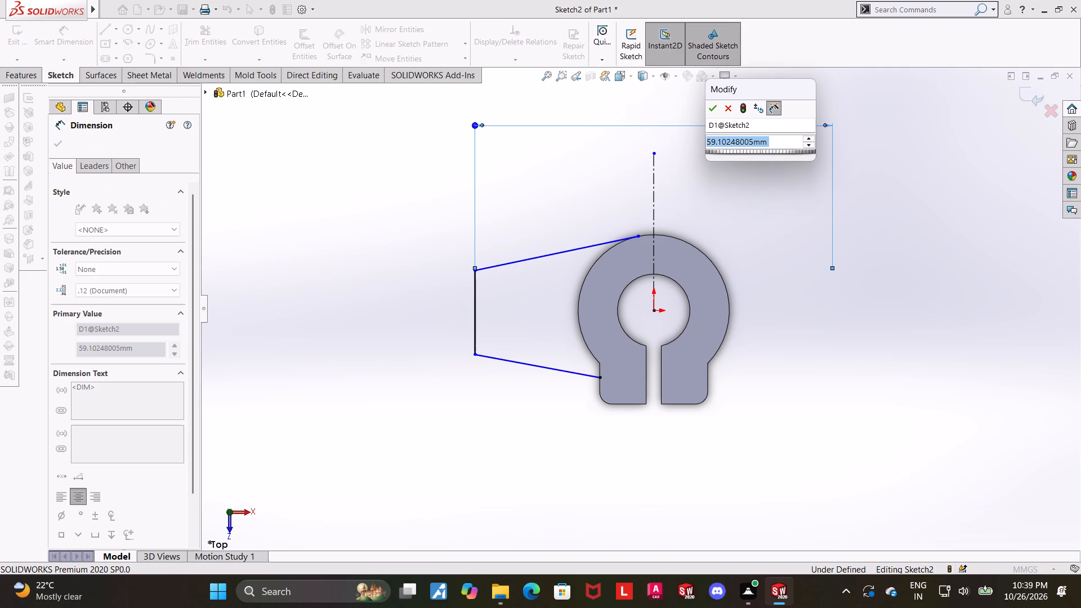
text(47)
key(Return)
key(Escape)
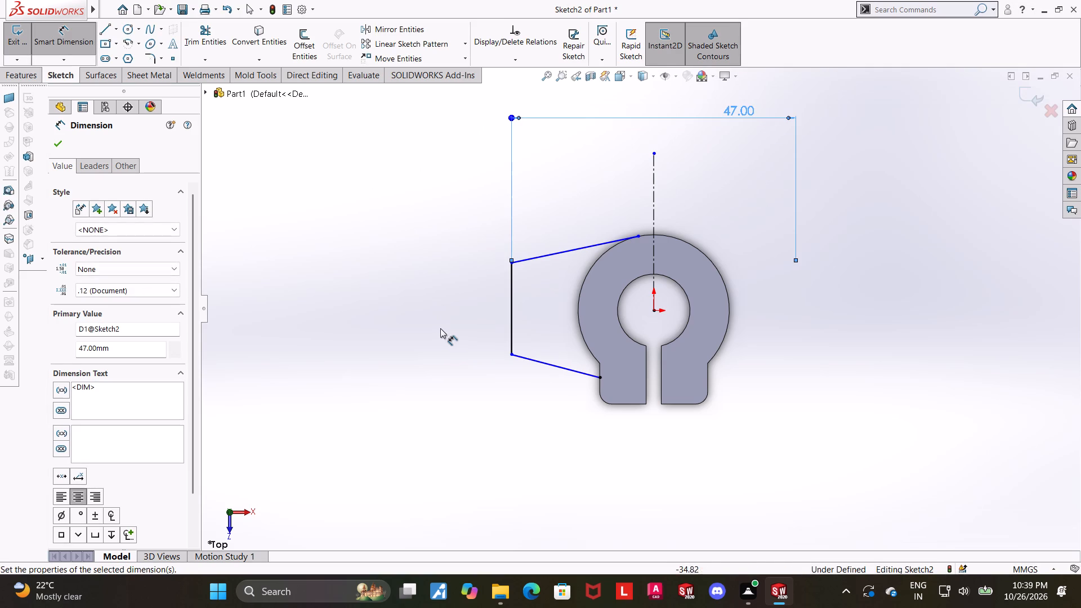
Sketch a horizontal centerline about 17 mm long from the lower slanted line's endpoint on the clamp leg, extending away from the clamp.
scroll(573, 364, down, 2)
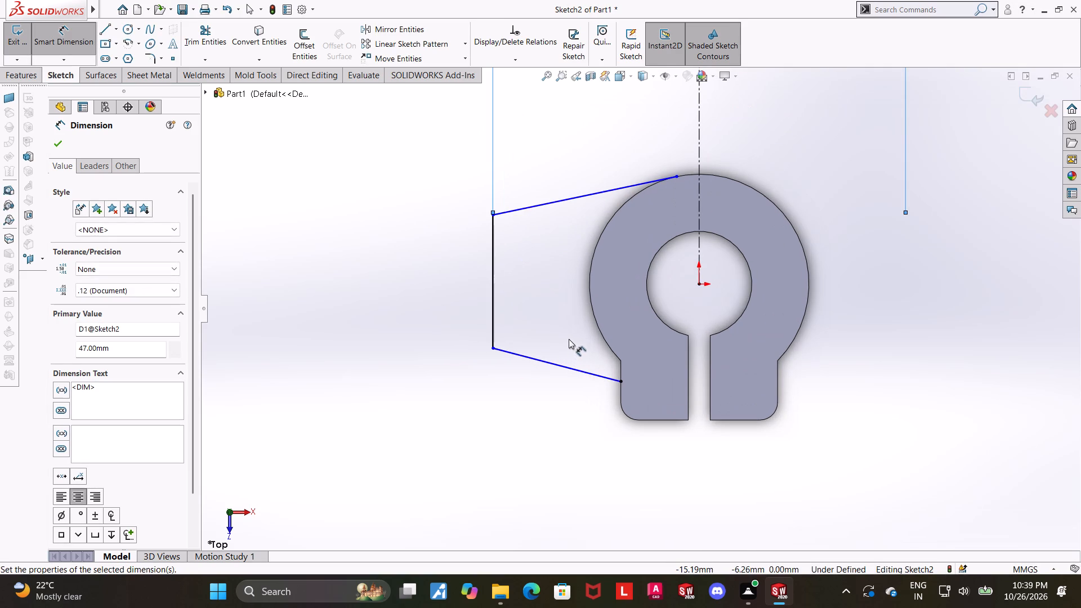
scroll(609, 390, down, 1)
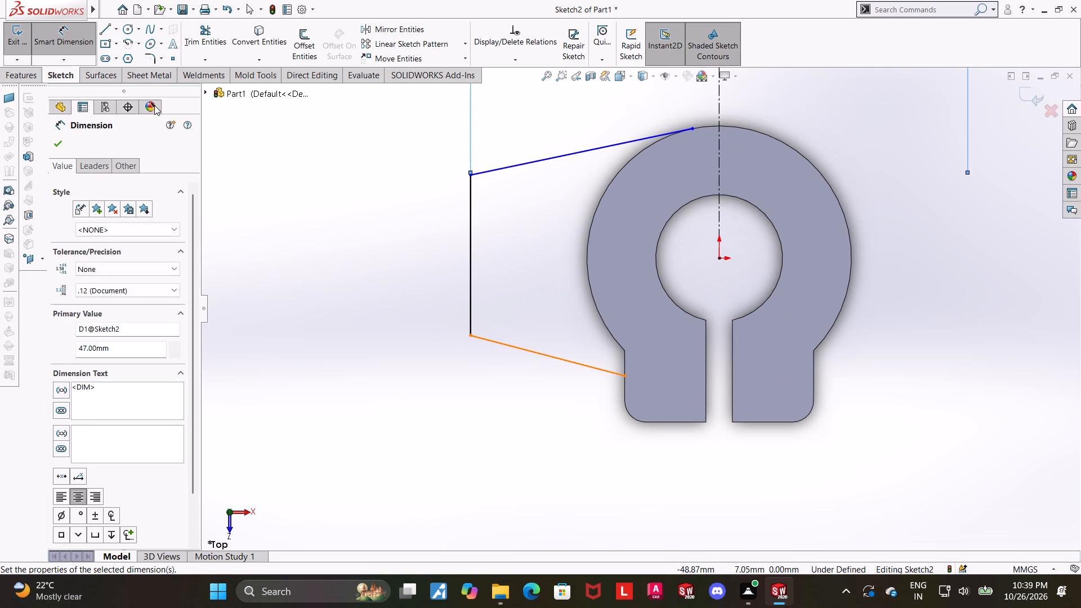
key(Escape)
click(117, 27)
click(119, 53)
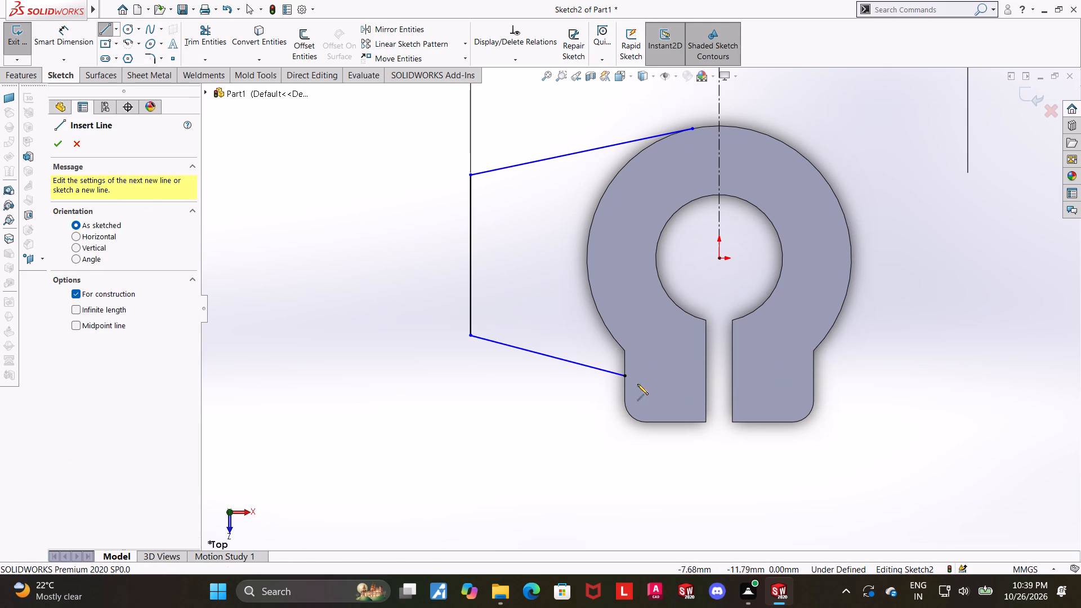
click(625, 374)
click(443, 375)
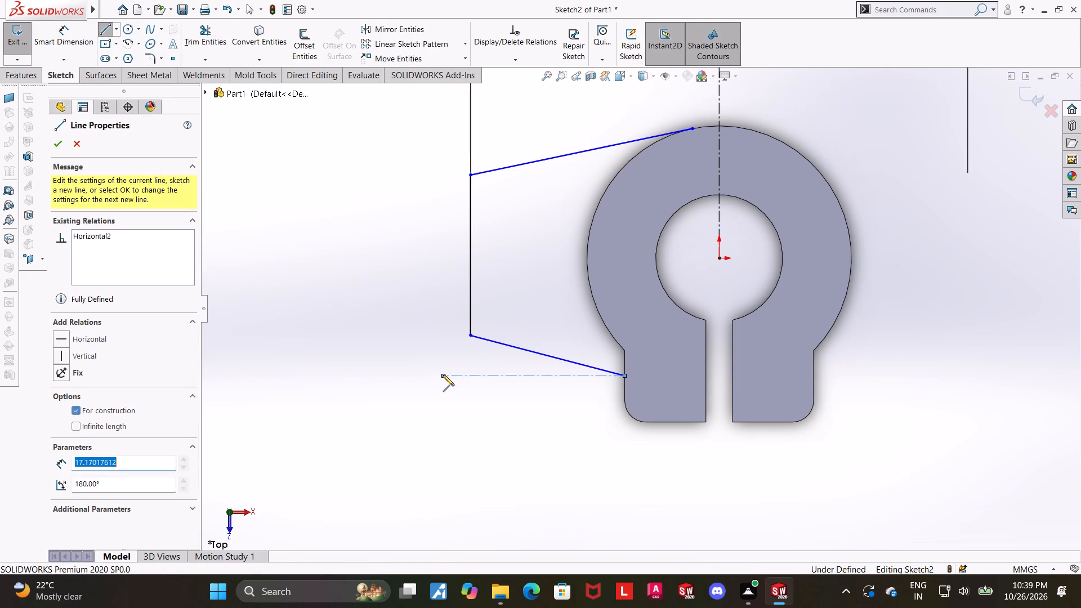
key(Escape)
key(Escape)
Dimension the angle between the lower slanted line and the horizontal centerline below it as 22.5°.
click(71, 32)
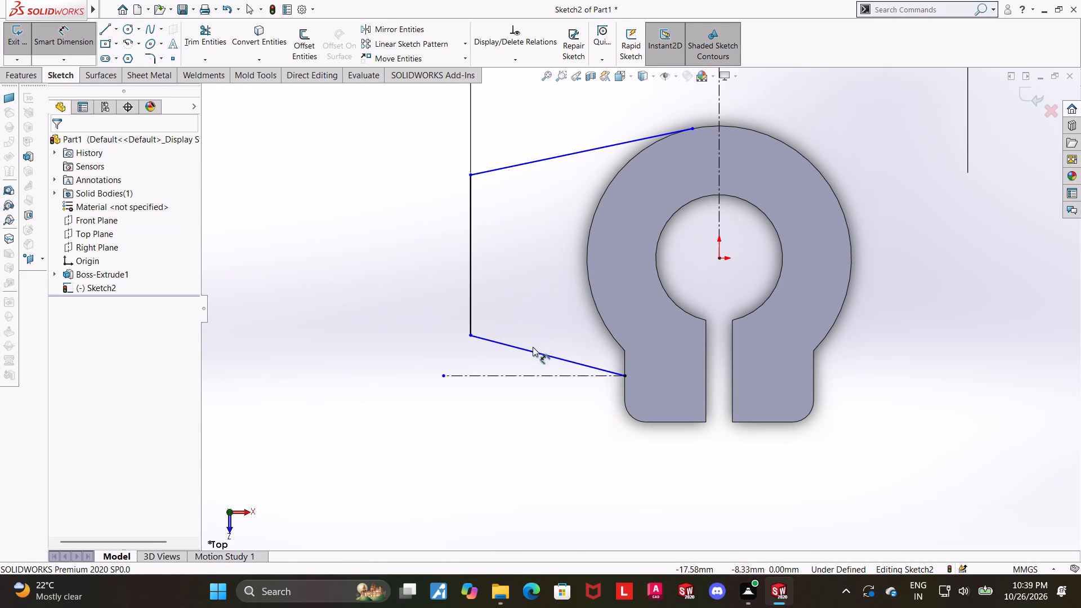
click(531, 351)
click(525, 375)
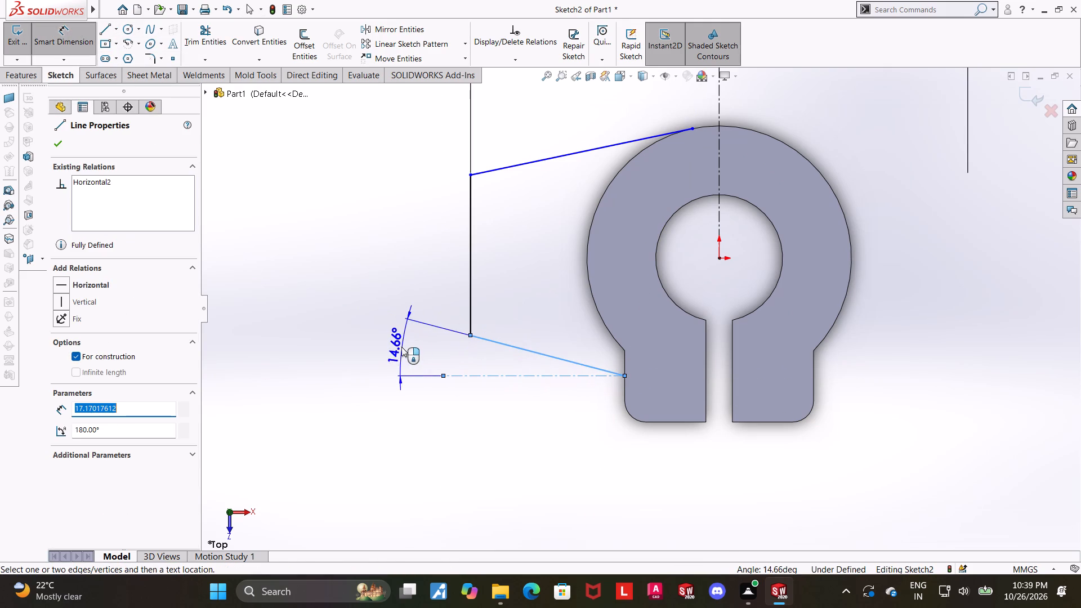
click(401, 347)
text(22.)
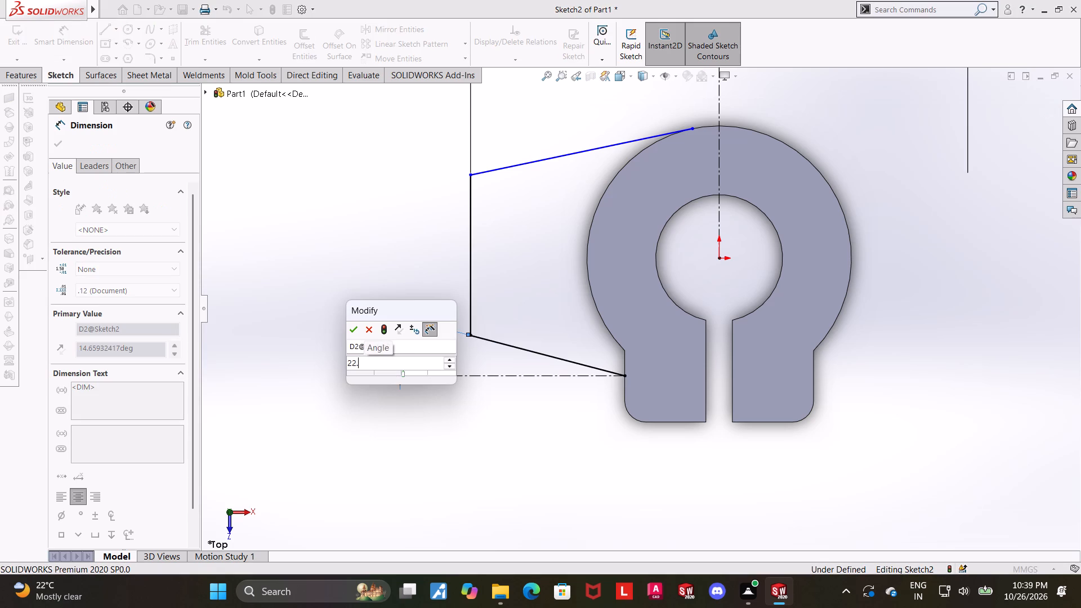
key(5)
key(Return)
key(Escape)
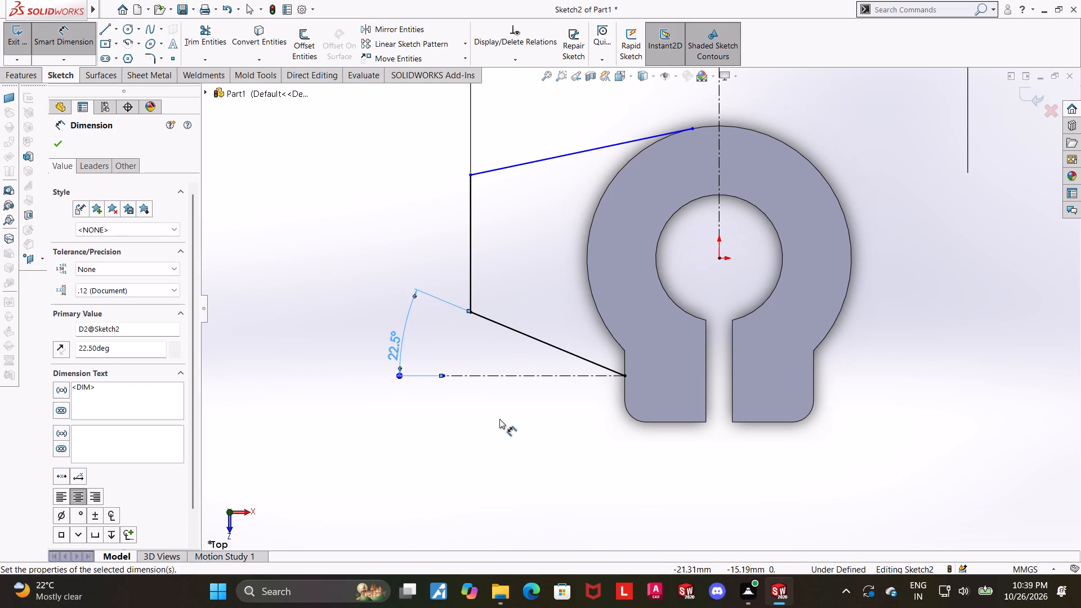
Sketch a short horizontal centerline from the origin toward the arm's vertical line.
scroll(503, 417, up, 2)
scroll(807, 247, up, 1)
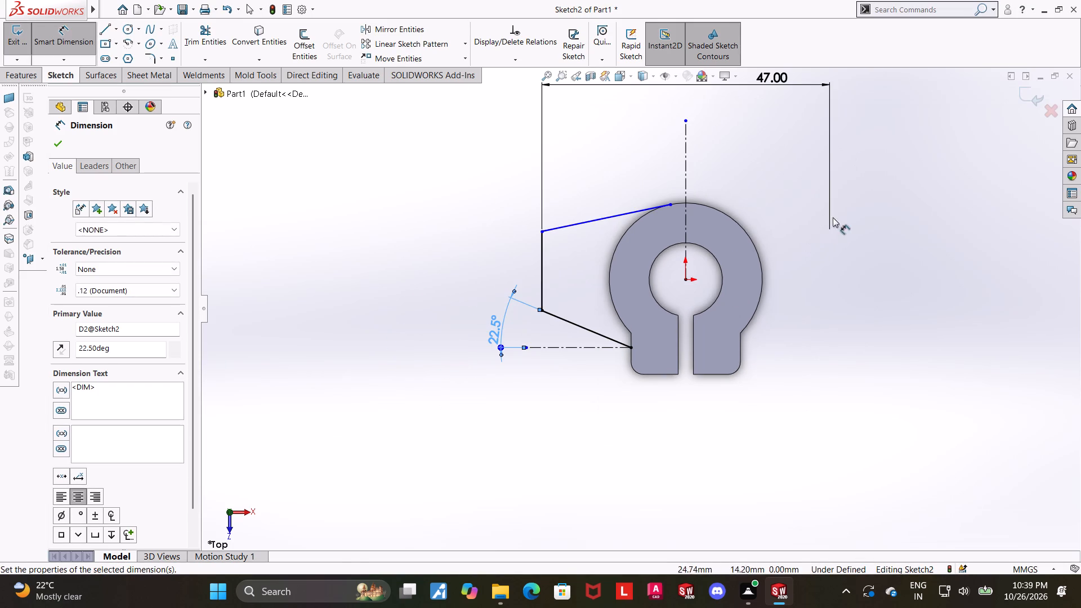
click(828, 231)
scroll(780, 249, down, 1)
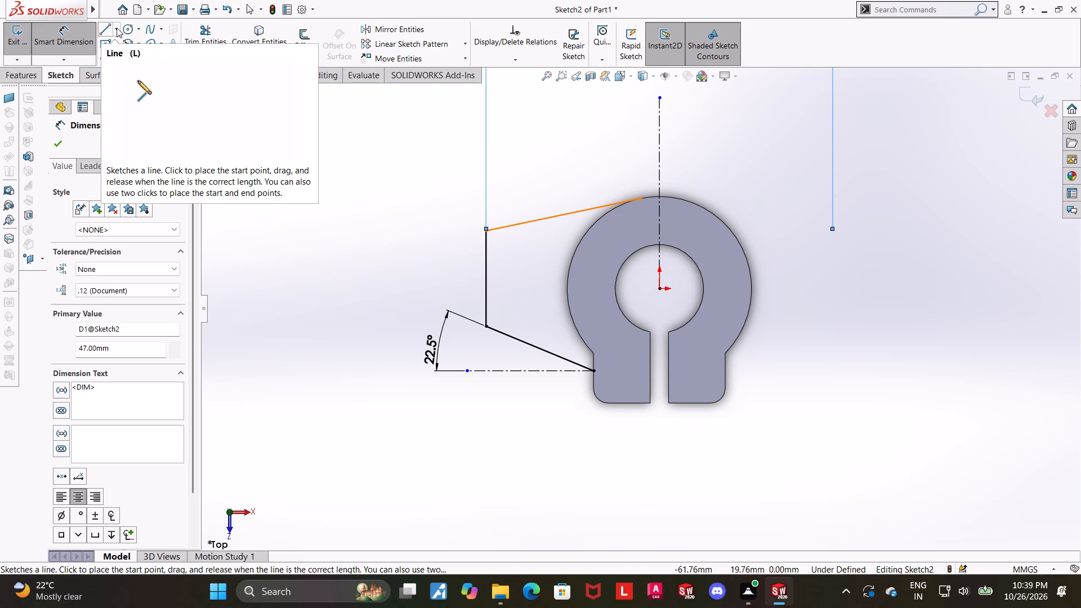
click(117, 28)
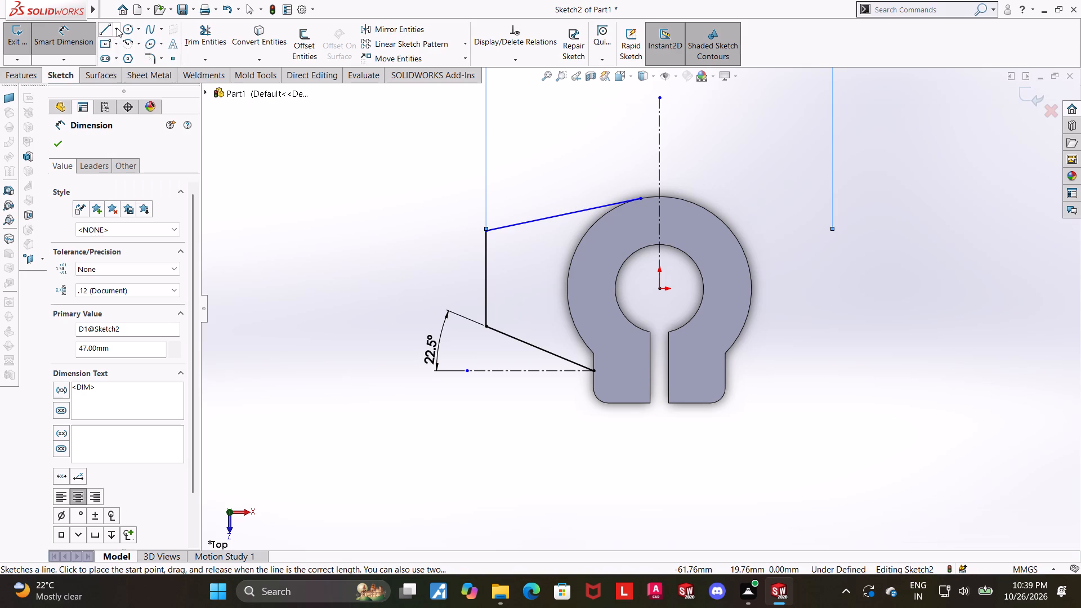
click(119, 55)
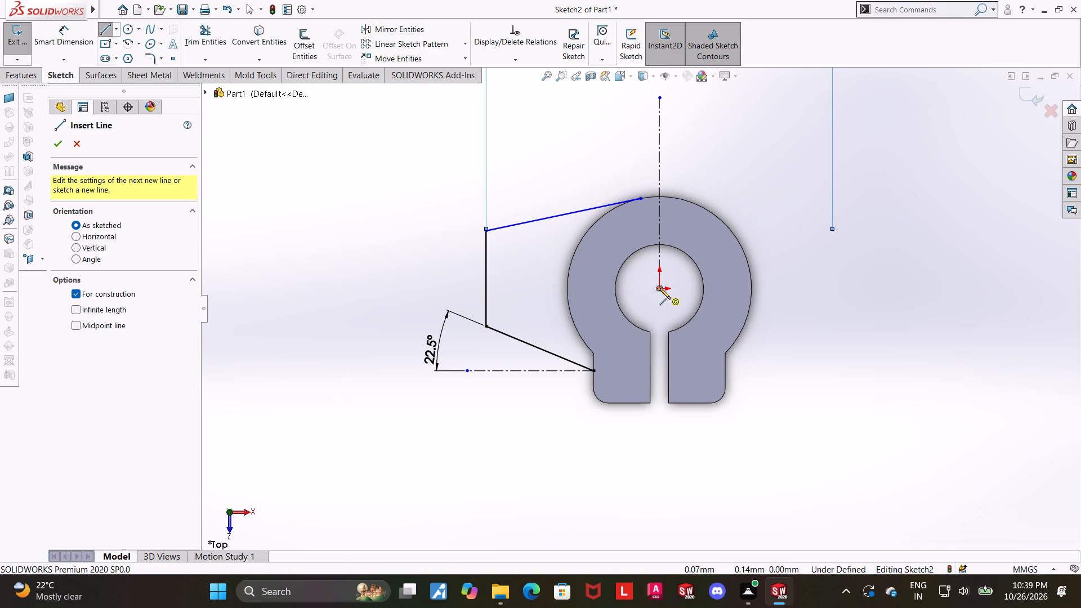
click(660, 288)
click(600, 288)
key(Escape)
key(Escape)
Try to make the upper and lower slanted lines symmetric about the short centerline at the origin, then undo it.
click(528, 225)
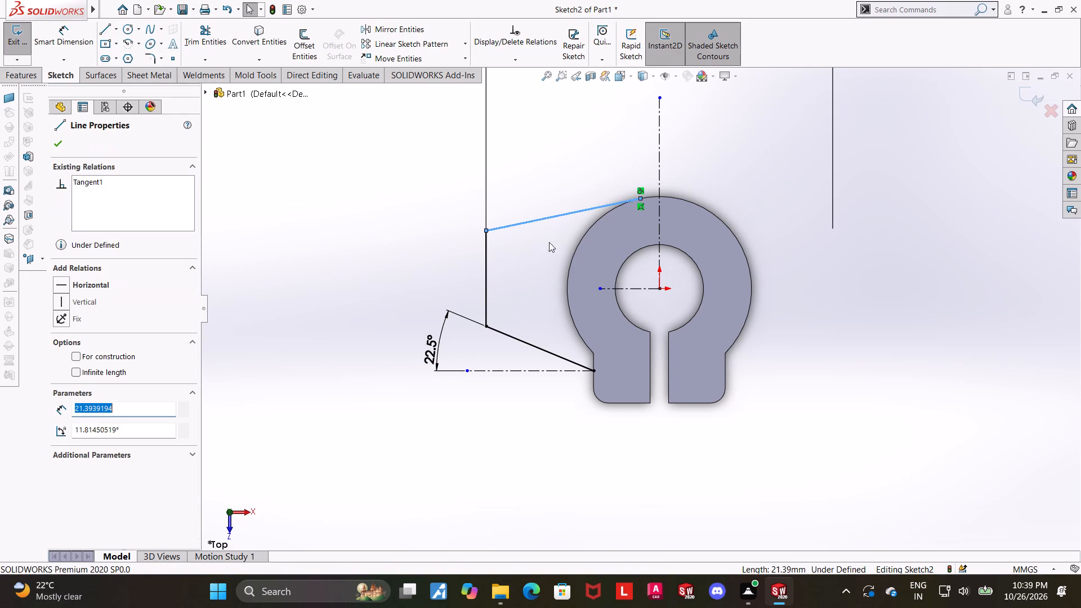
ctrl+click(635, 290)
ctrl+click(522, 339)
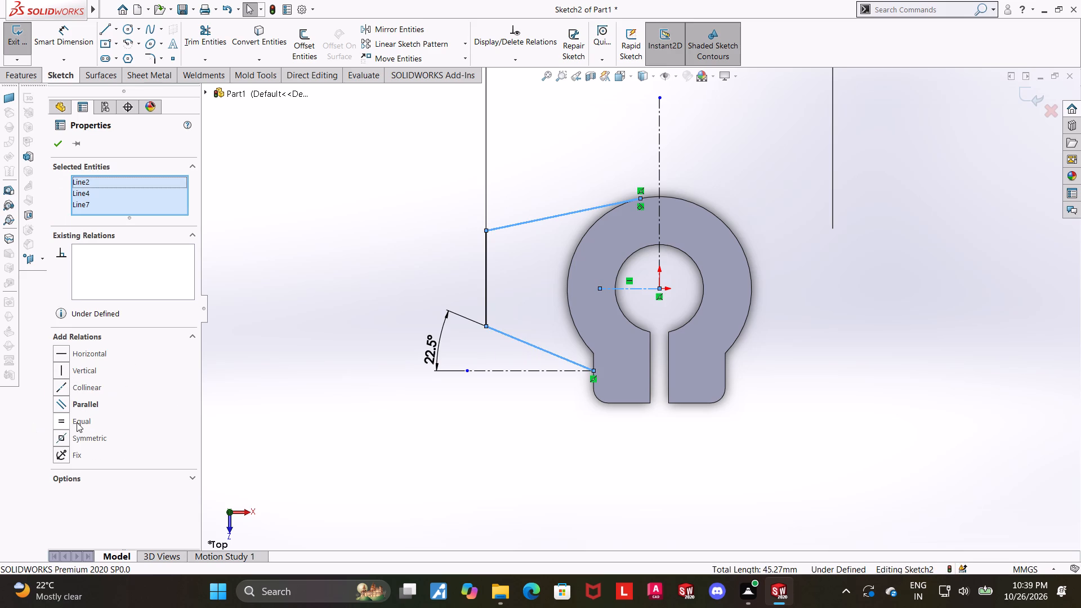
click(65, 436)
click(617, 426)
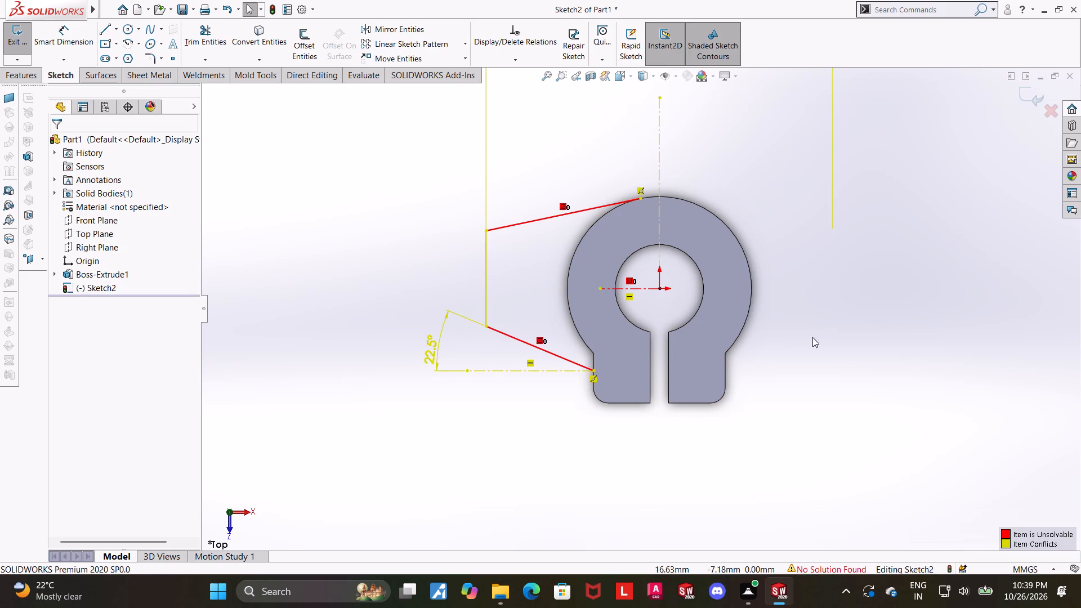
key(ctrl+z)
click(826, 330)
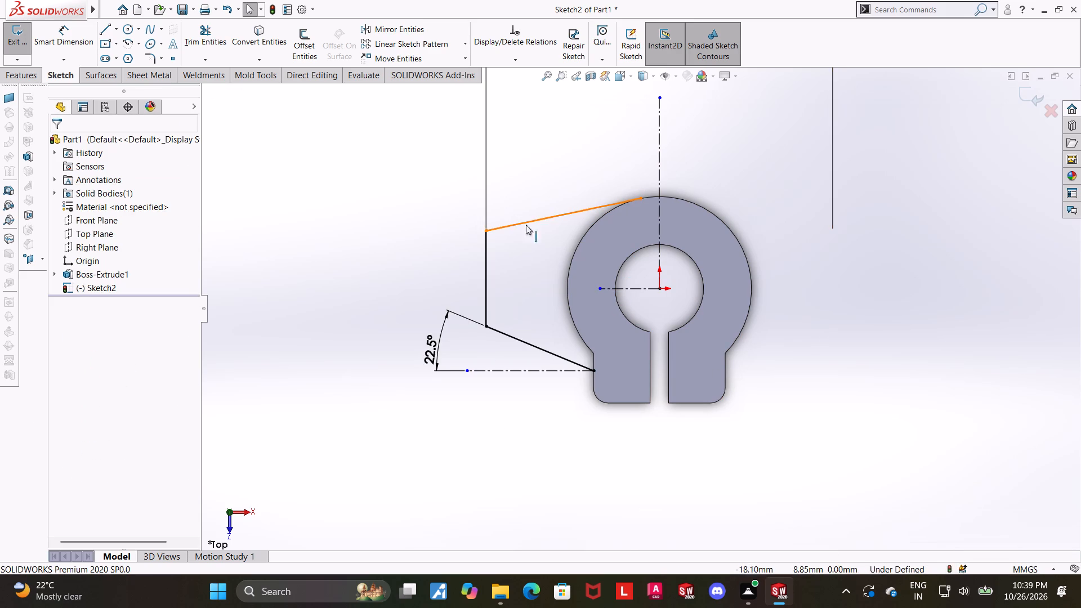
Move the upper slanted line's outer endpoint down along the vertical line to about 4.9 mm above the origin.
drag(513, 225, 505, 266)
drag(488, 230, 485, 263)
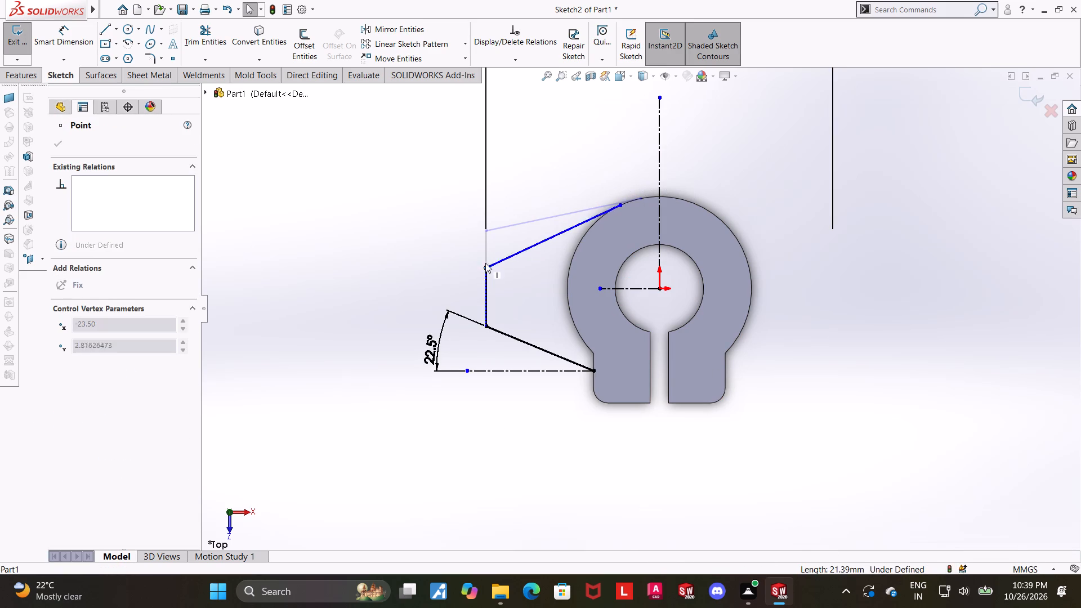
drag(485, 263, 488, 253)
key(Escape)
key(Escape)
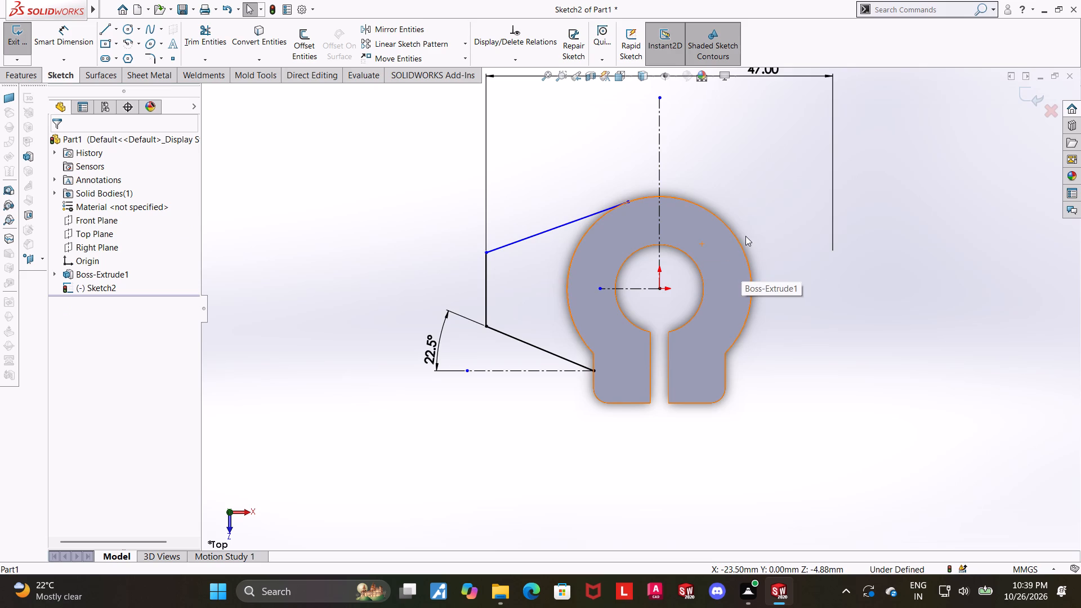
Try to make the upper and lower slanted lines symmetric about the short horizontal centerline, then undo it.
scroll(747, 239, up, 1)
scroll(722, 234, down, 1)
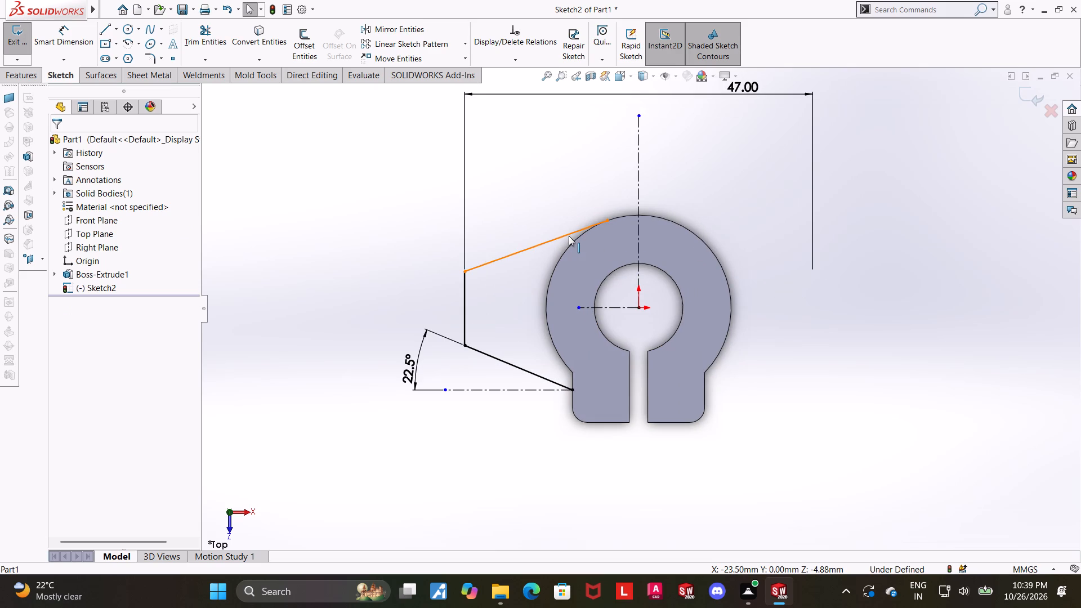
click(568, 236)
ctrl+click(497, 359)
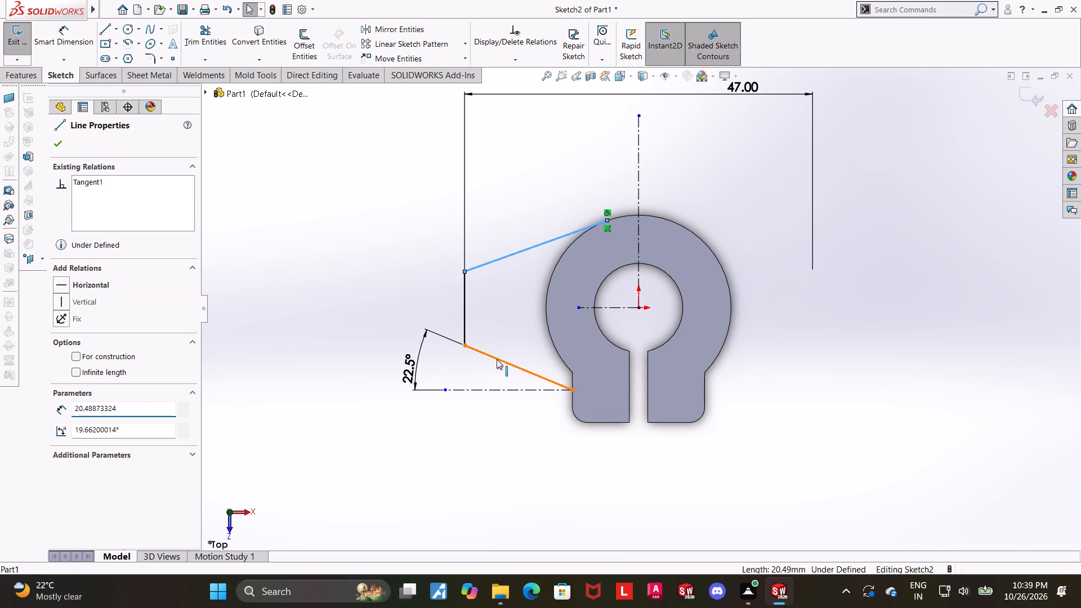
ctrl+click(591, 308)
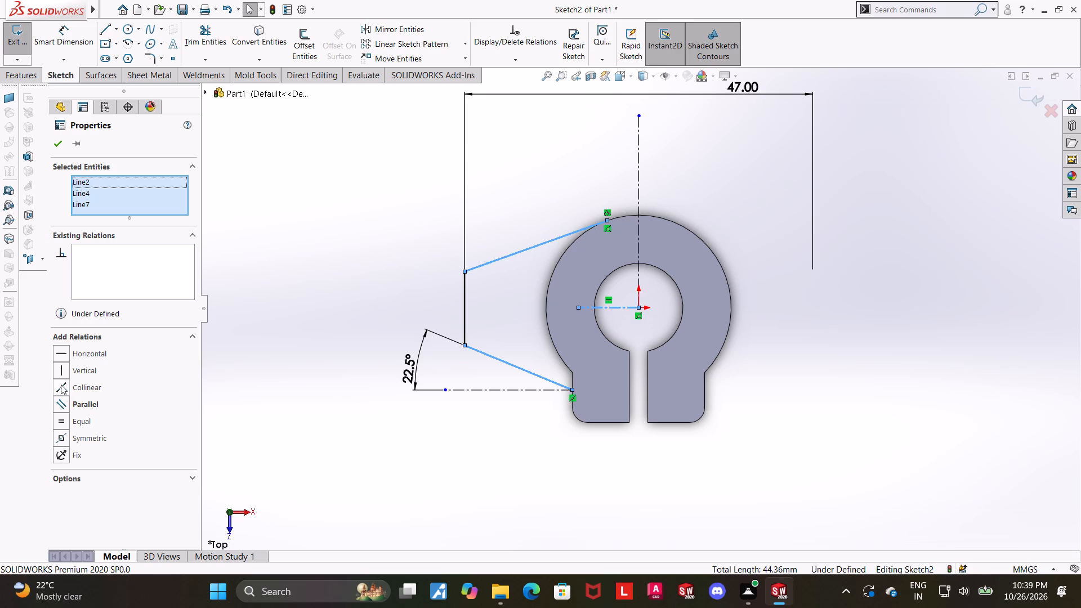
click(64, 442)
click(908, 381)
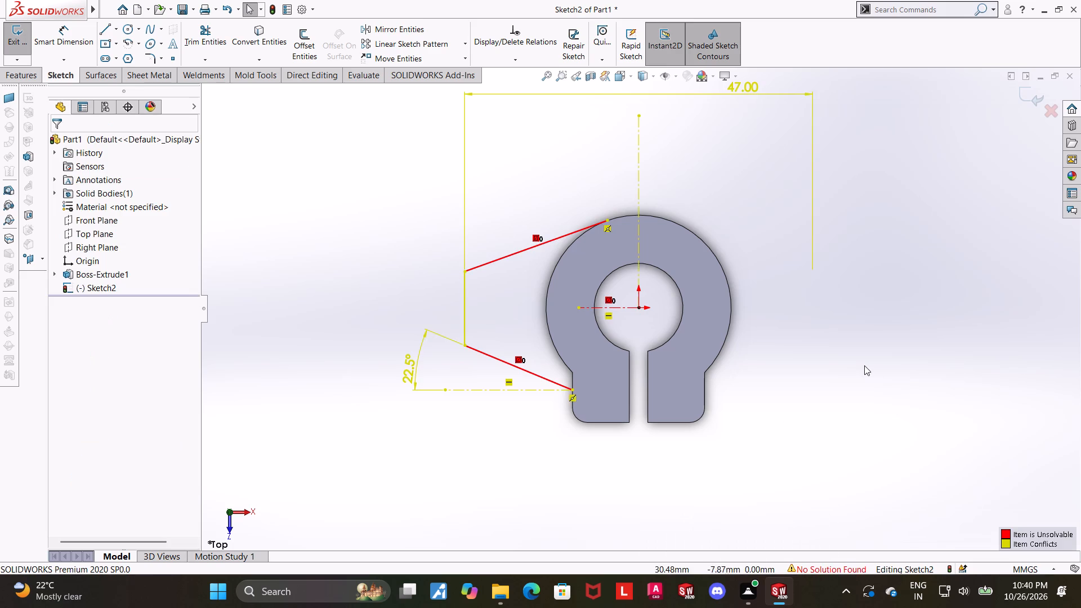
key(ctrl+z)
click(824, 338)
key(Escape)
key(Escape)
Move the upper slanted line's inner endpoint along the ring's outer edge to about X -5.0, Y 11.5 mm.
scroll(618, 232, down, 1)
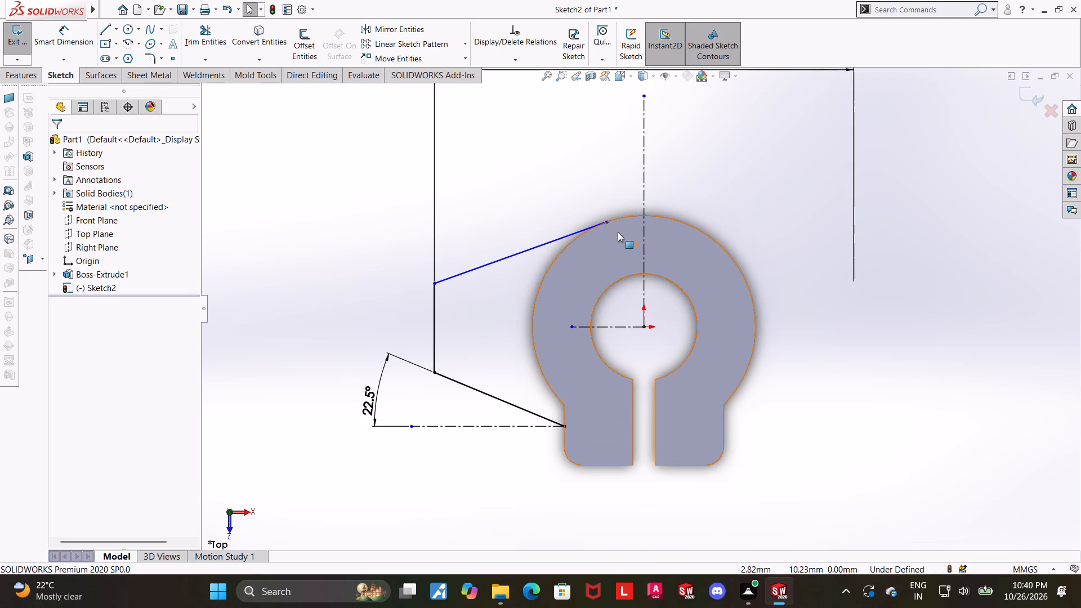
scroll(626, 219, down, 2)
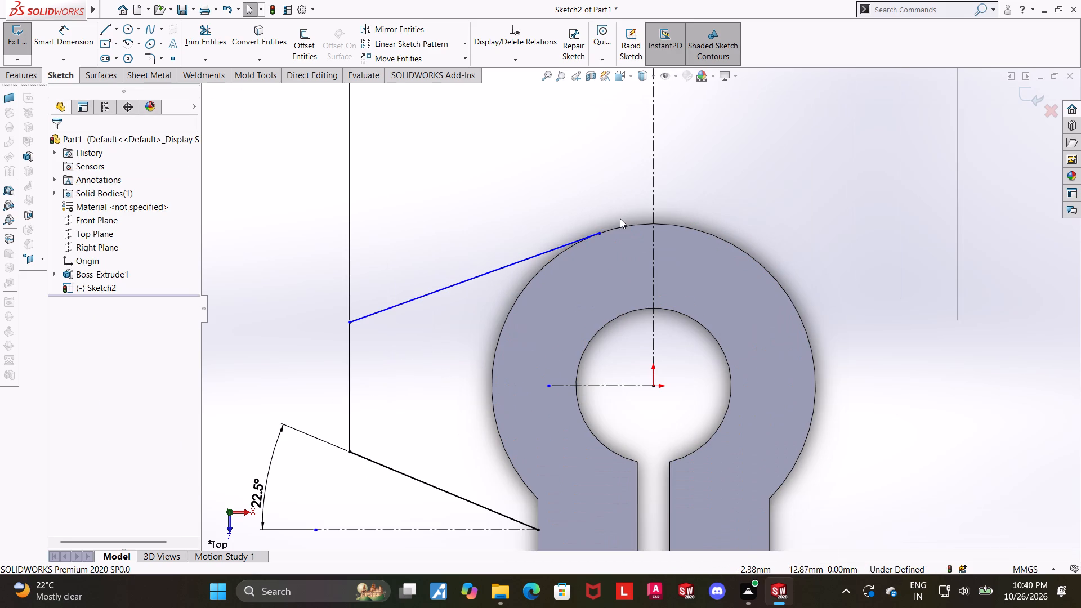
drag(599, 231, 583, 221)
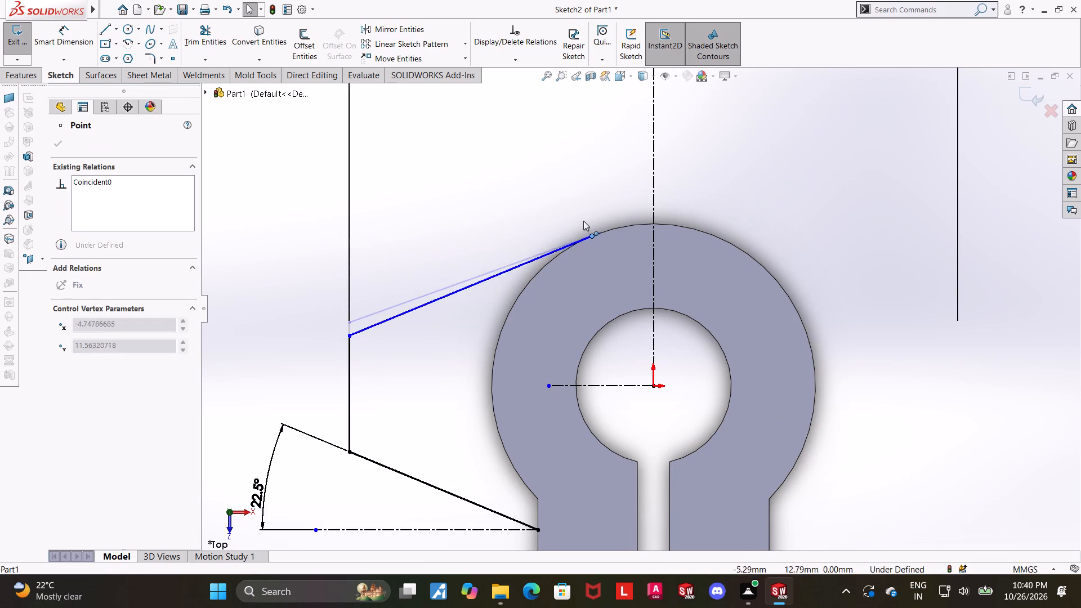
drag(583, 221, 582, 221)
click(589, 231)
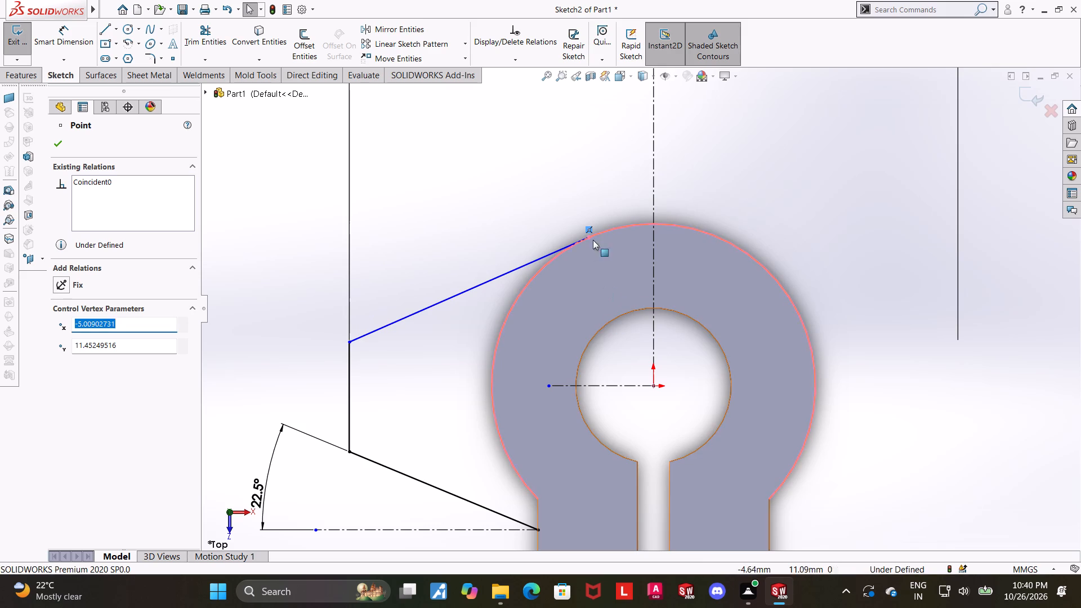
Delete the coincident relation tying the upper slanted line's inner endpoint to the ring's outer edge.
key(Escape)
click(591, 229)
key(Escape)
right_click(587, 230)
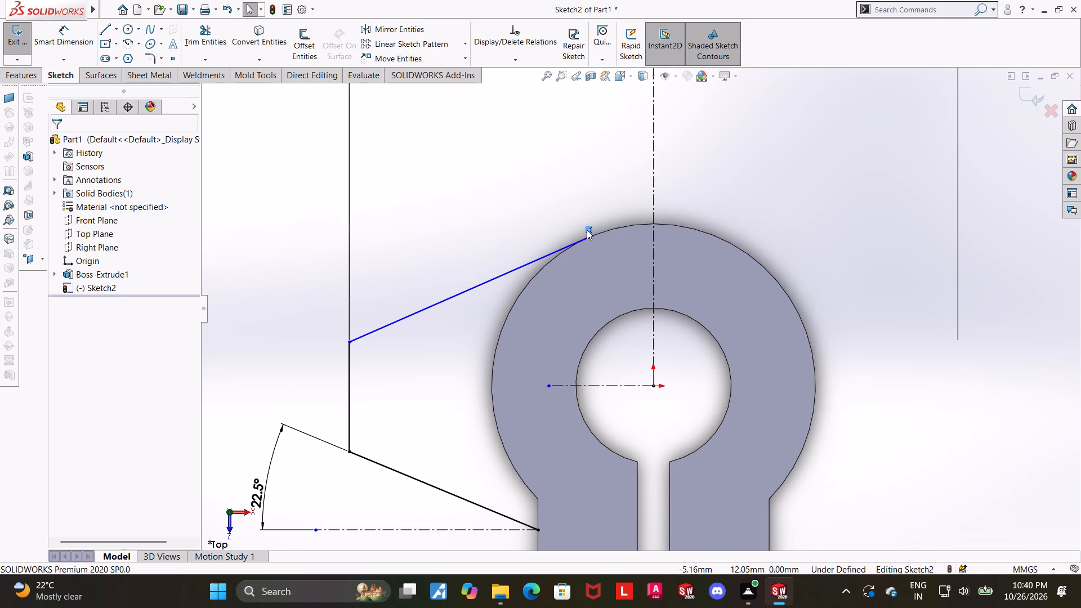
click(628, 381)
key(Escape)
Make the upper slanted line's inner endpoint coincident with the vertical centerline through the origin.
click(590, 236)
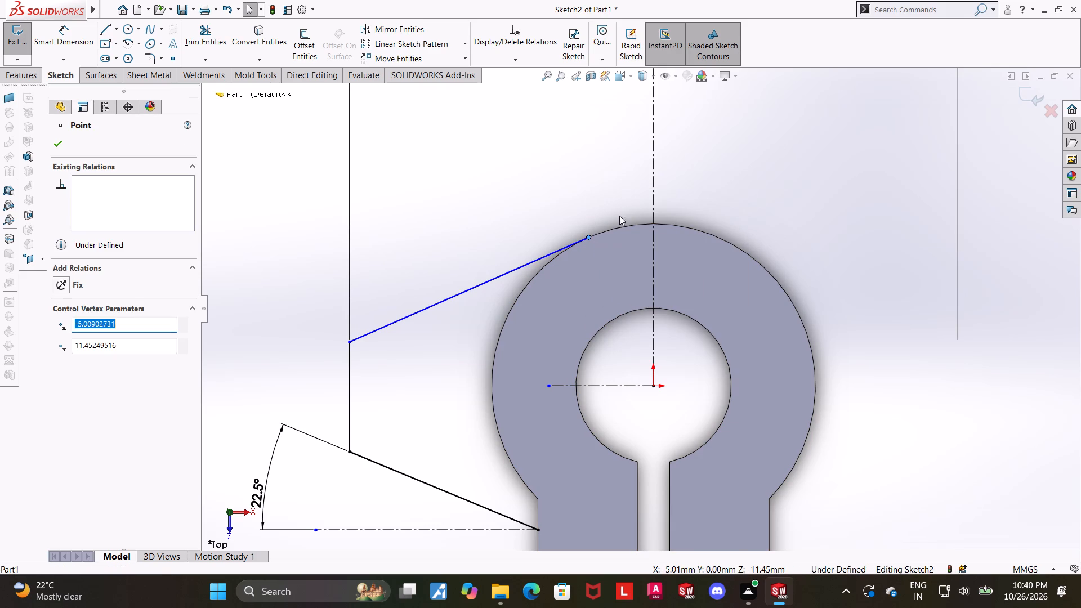
ctrl+click(650, 198)
click(63, 357)
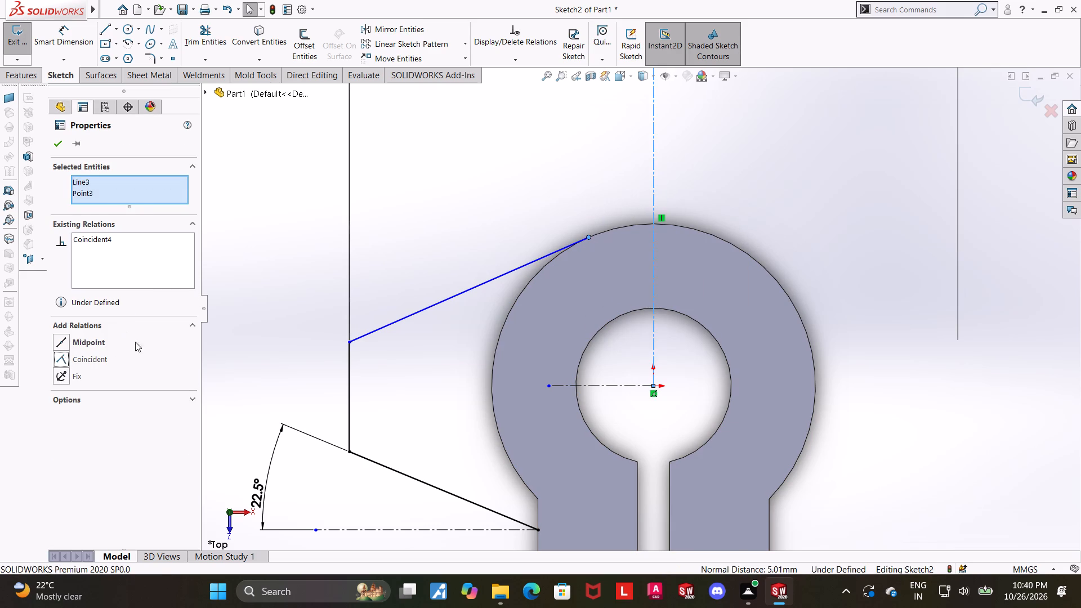
click(445, 164)
click(558, 249)
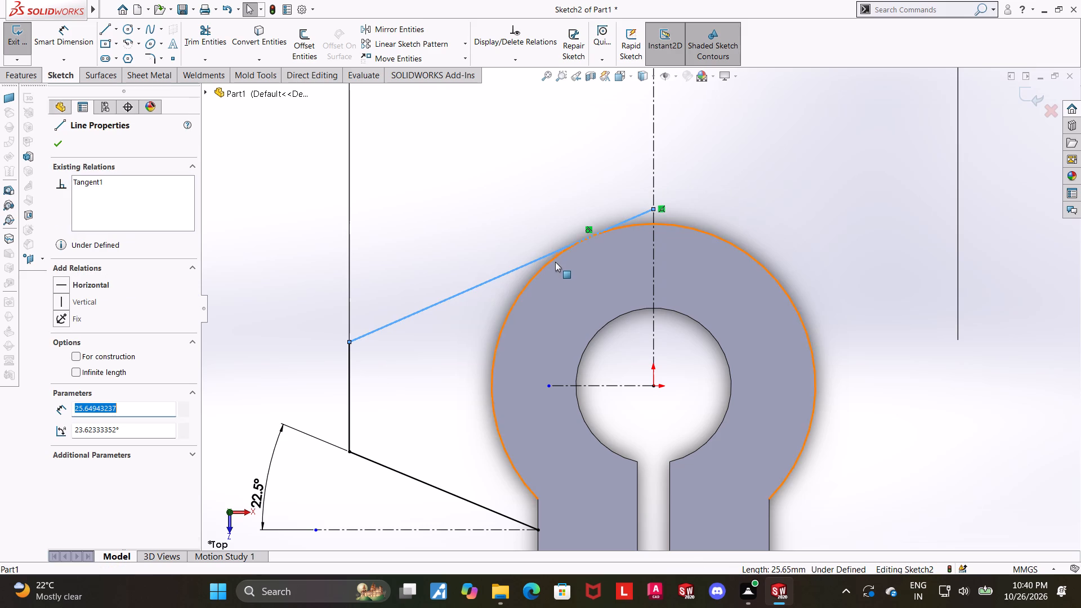
scroll(782, 222, up, 2)
click(788, 210)
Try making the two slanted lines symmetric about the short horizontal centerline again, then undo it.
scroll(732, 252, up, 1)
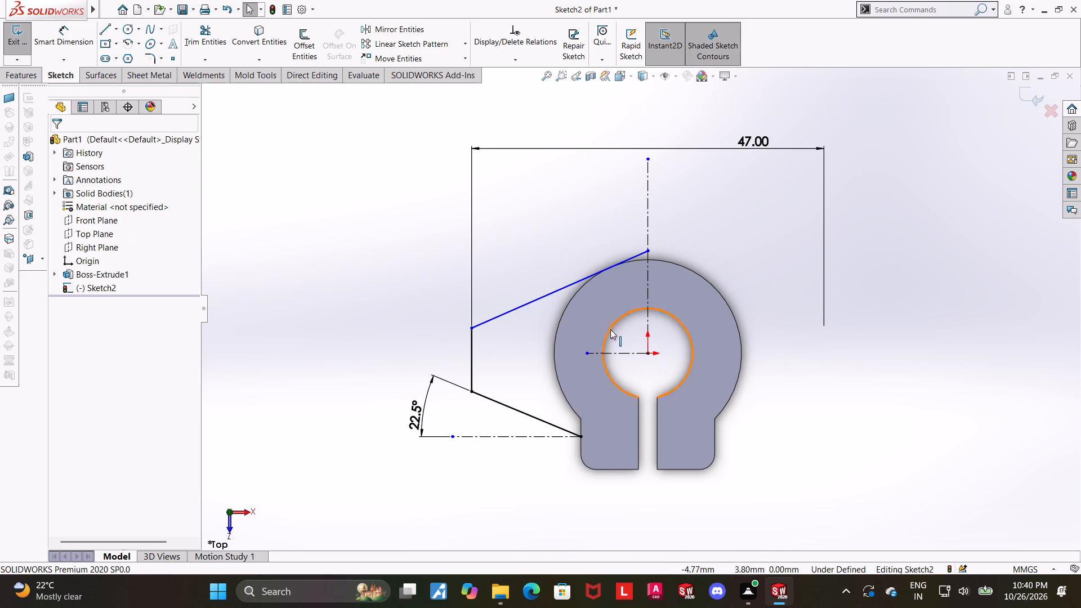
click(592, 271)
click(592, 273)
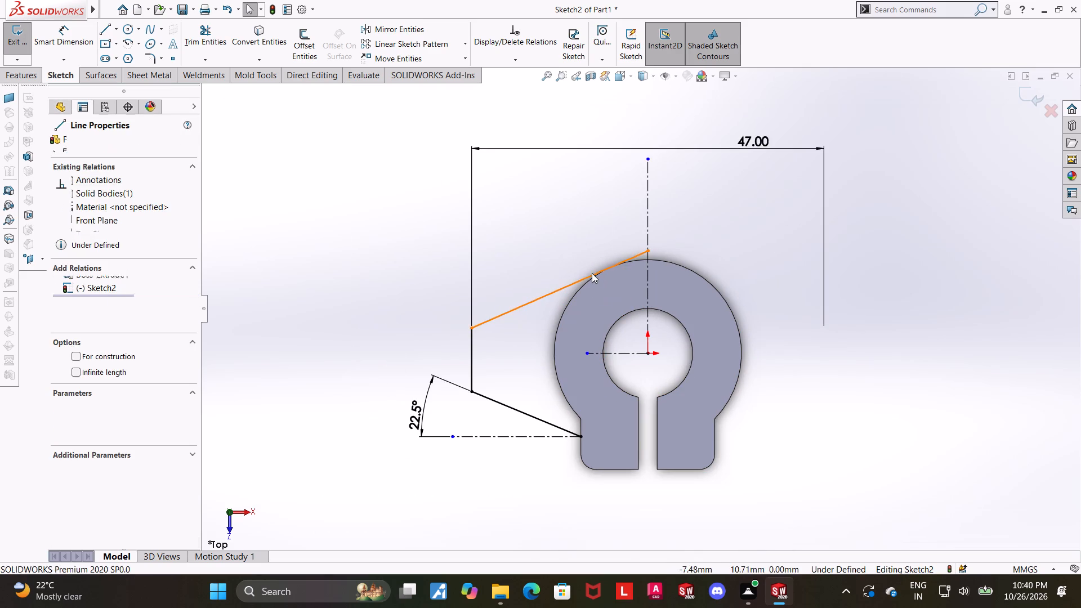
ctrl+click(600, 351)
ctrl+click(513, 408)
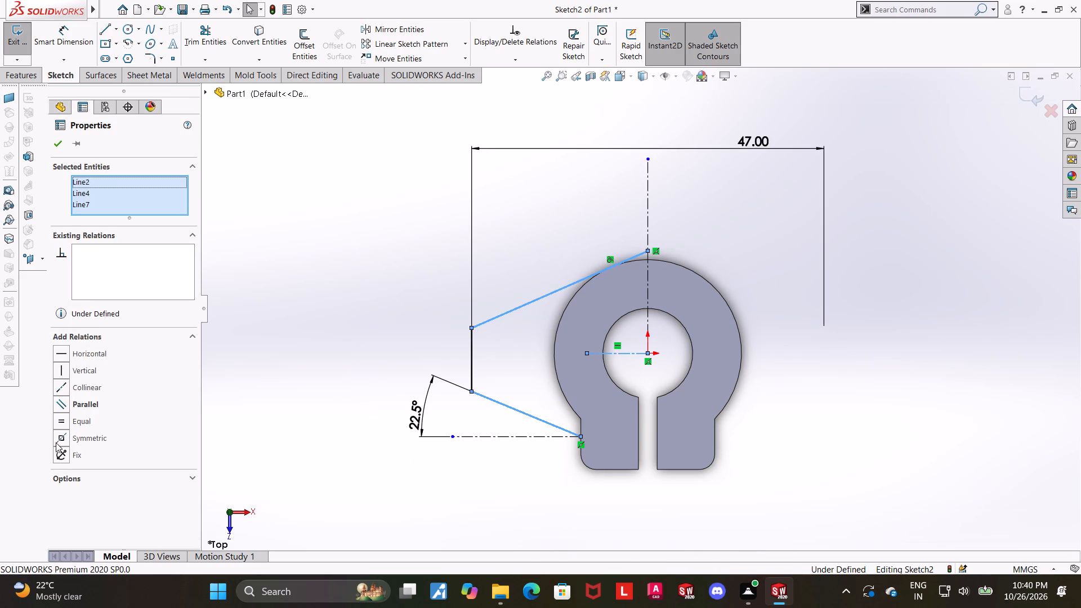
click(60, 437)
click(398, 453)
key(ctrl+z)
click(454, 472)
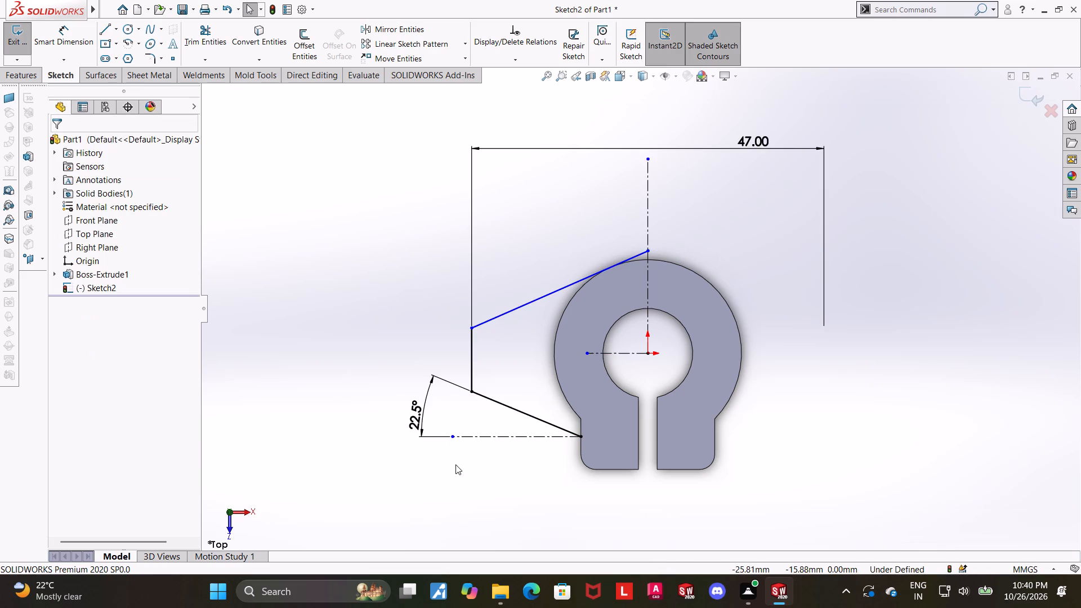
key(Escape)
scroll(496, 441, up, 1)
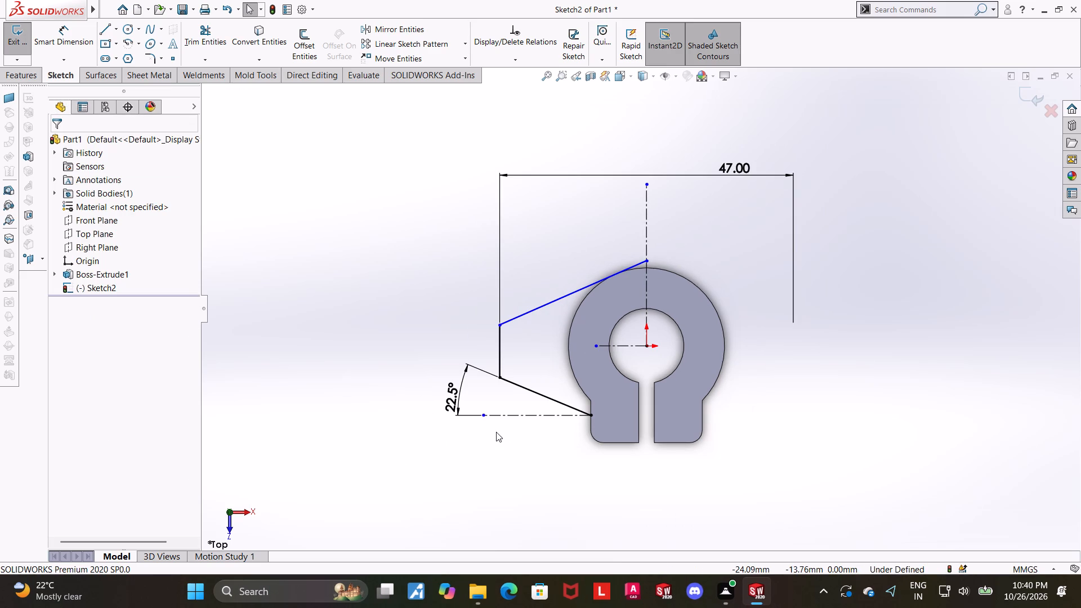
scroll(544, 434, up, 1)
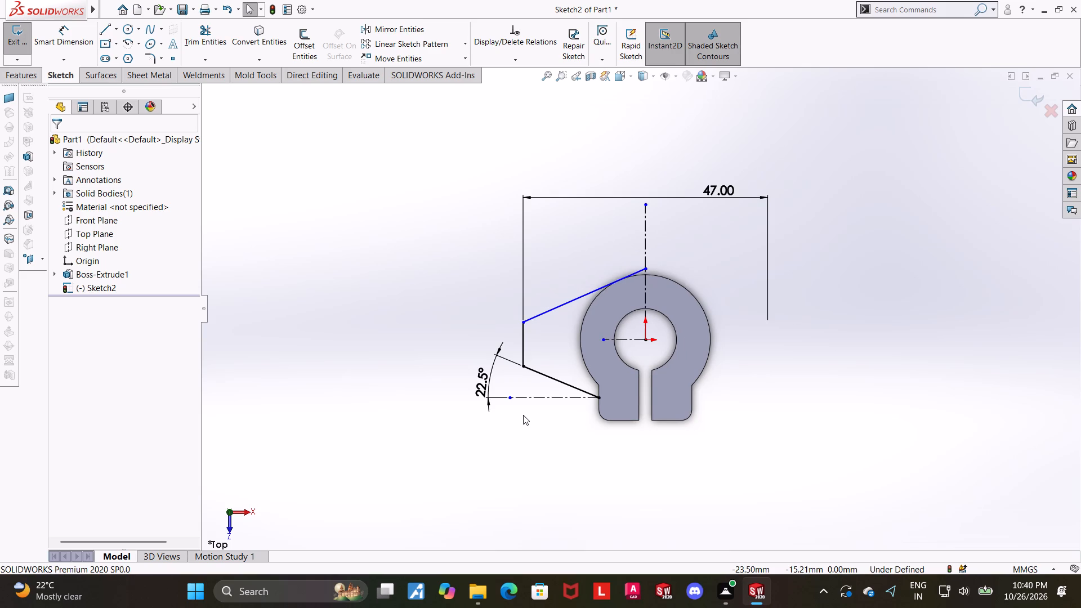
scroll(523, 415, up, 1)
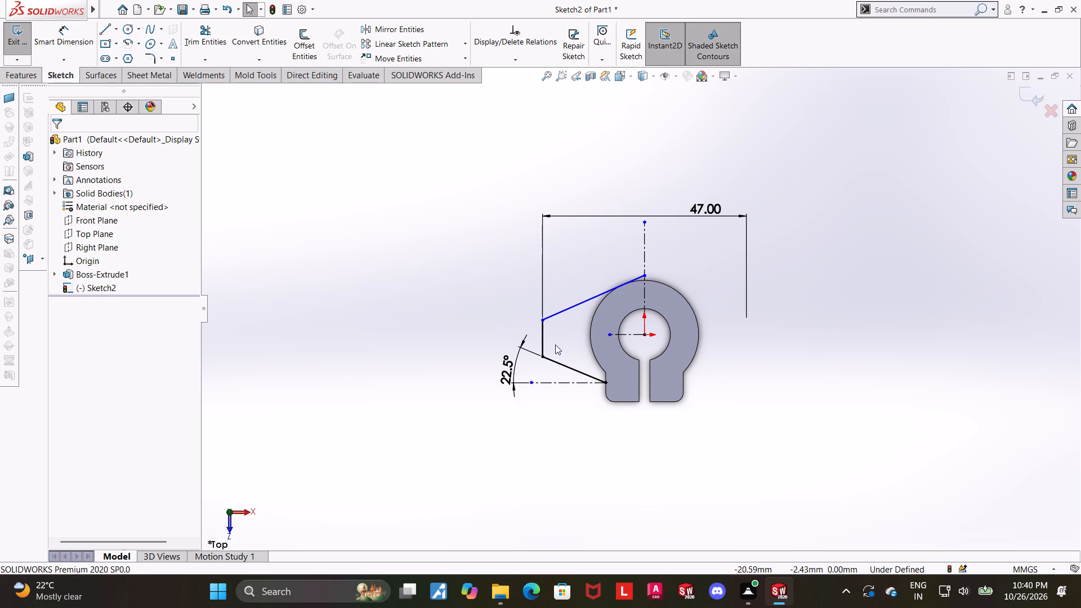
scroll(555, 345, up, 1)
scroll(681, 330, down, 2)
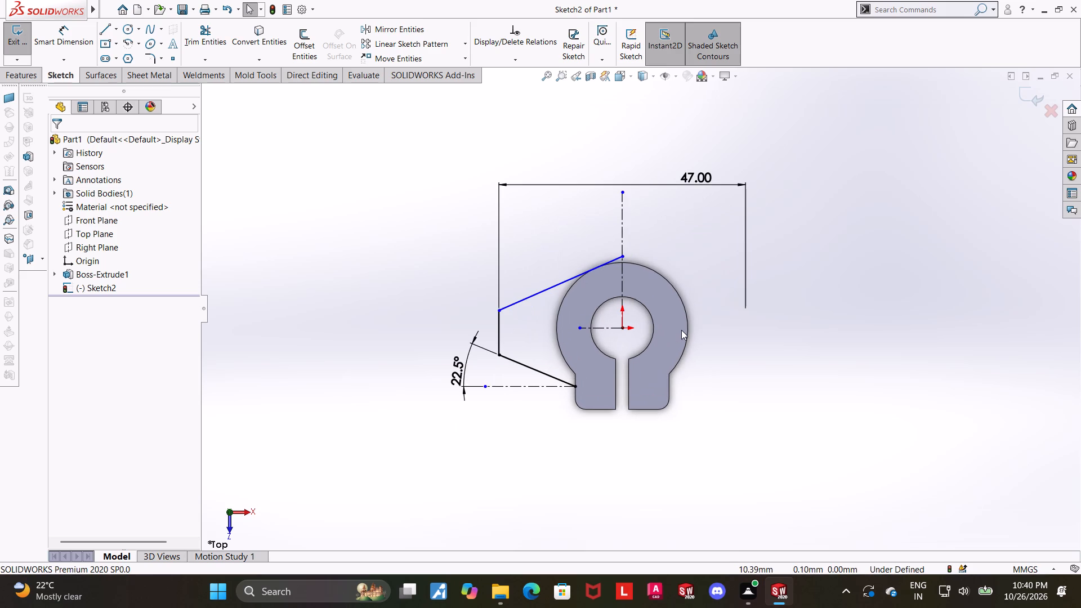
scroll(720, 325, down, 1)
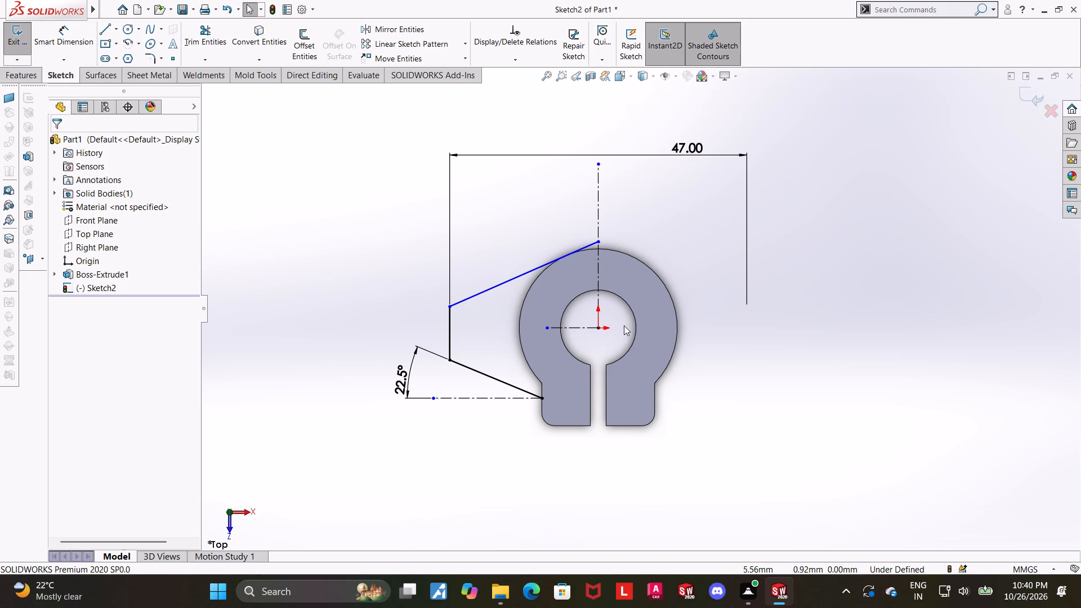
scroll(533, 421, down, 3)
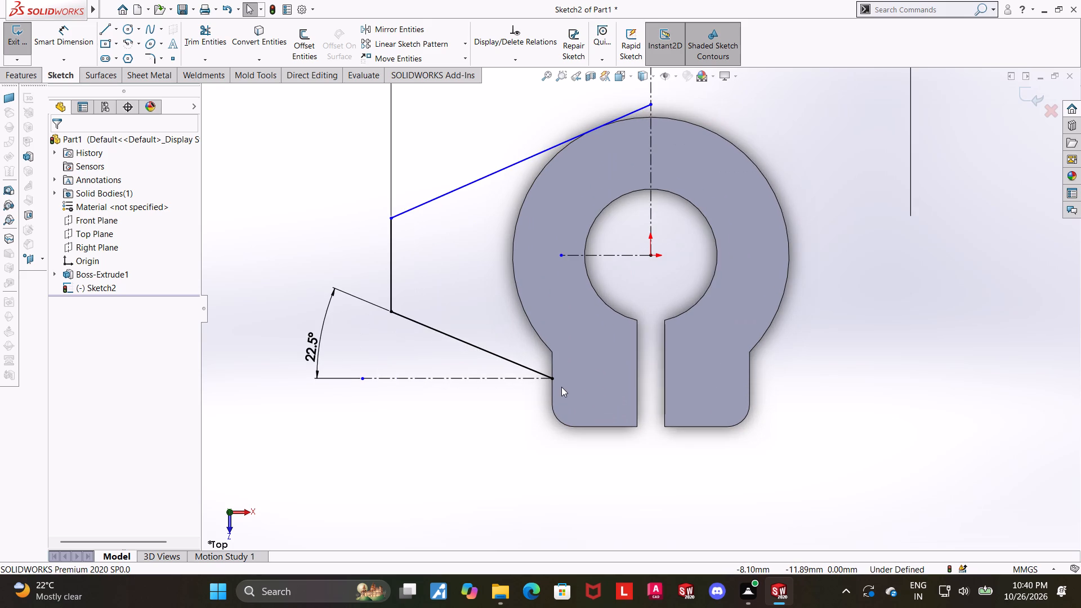
Delete the coincident relation tying the lower slanted line's inner endpoint to the clamp's vertical outer edge.
scroll(561, 385, up, 1)
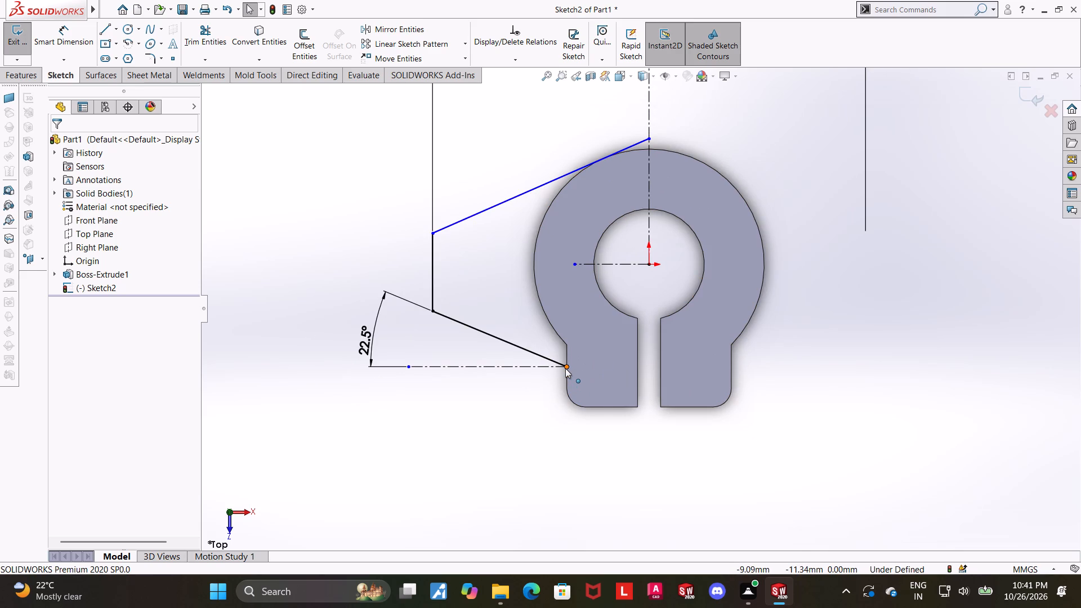
right_click(565, 368)
key(Escape)
key(Escape)
right_click(567, 366)
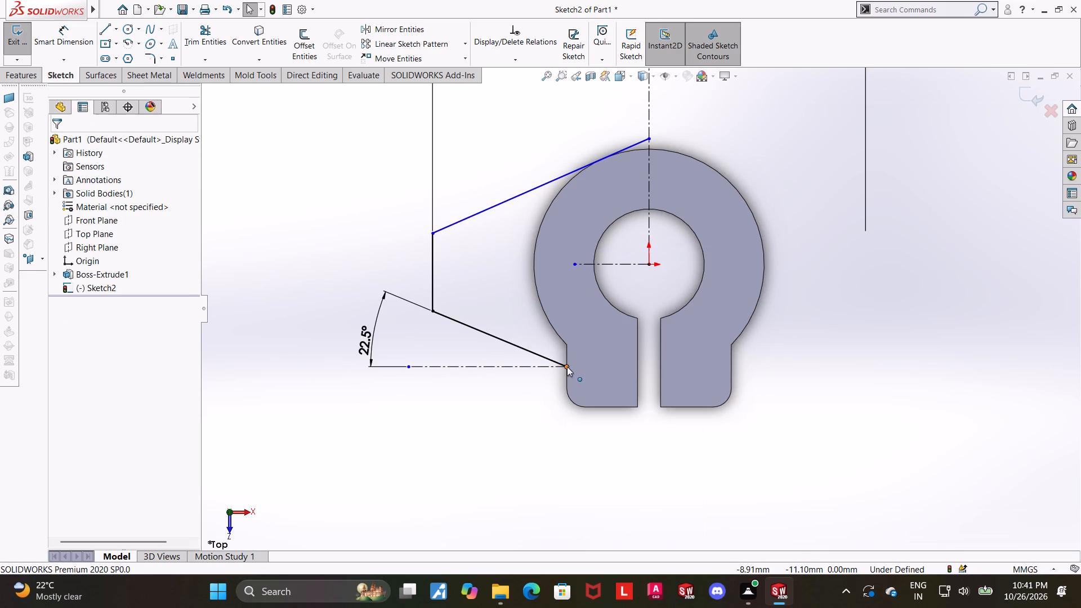
click(524, 403)
click(566, 368)
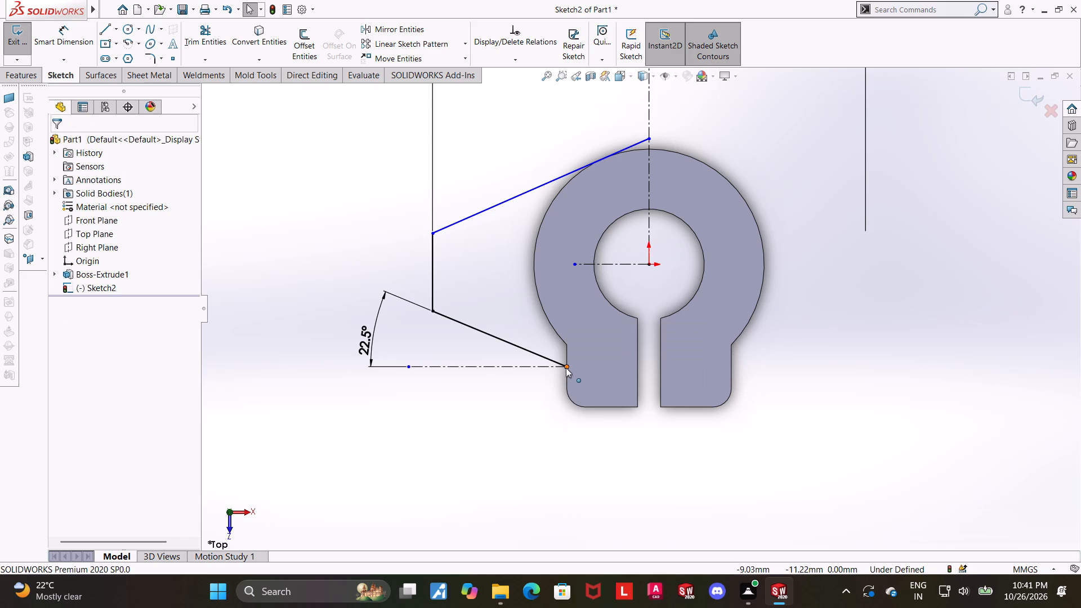
right_click(77, 179)
click(132, 203)
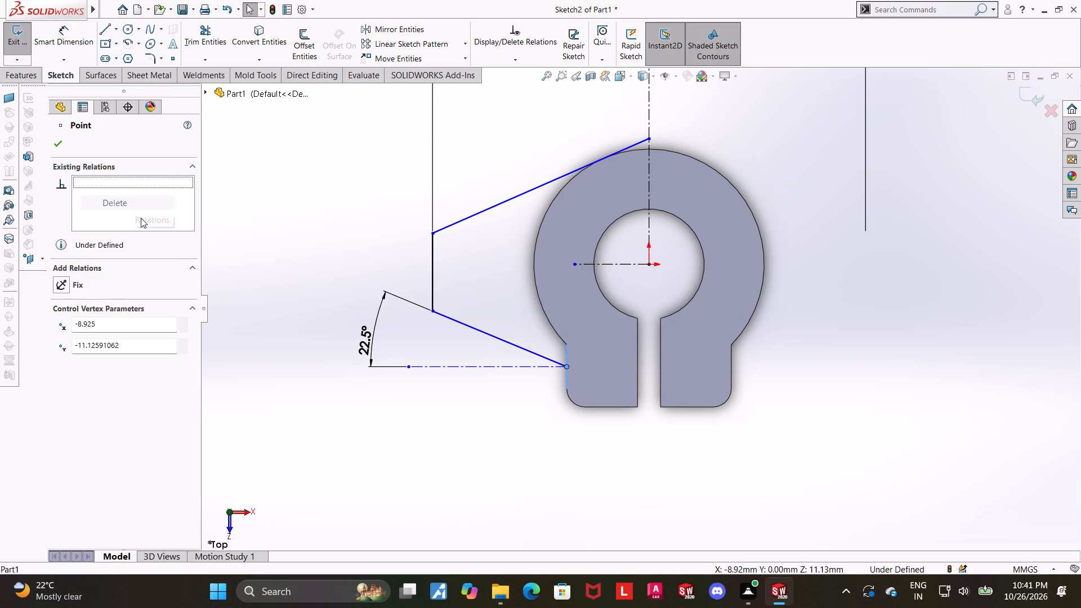
key(Escape)
drag(567, 367, 566, 376)
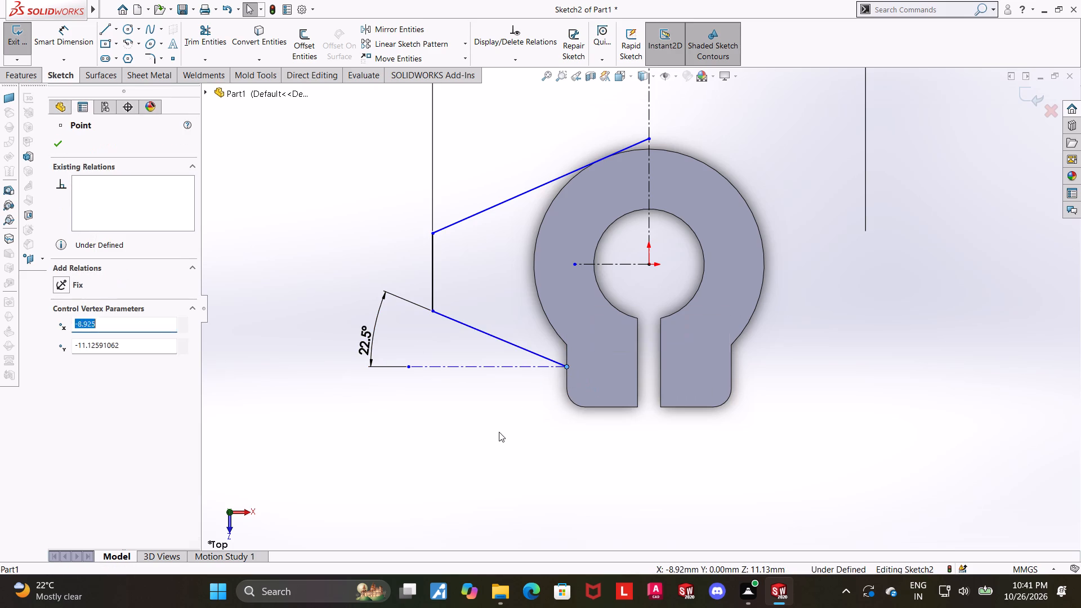
key(Escape)
key(Escape)
Make the upper and lower slanted lines symmetric about the short horizontal centerline at the origin.
click(591, 266)
ctrl+click(503, 337)
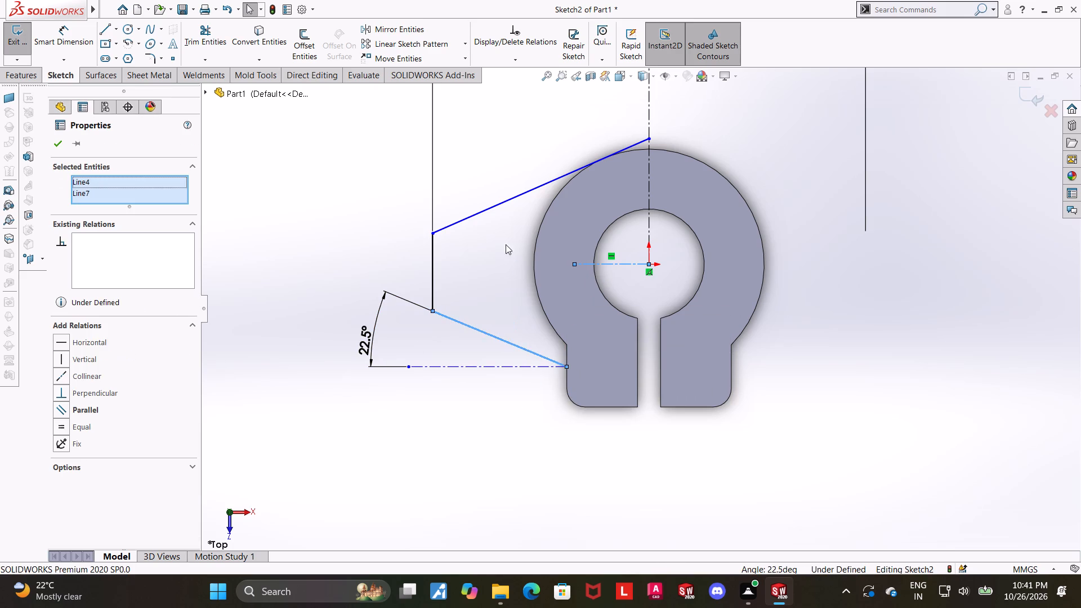
ctrl+click(495, 207)
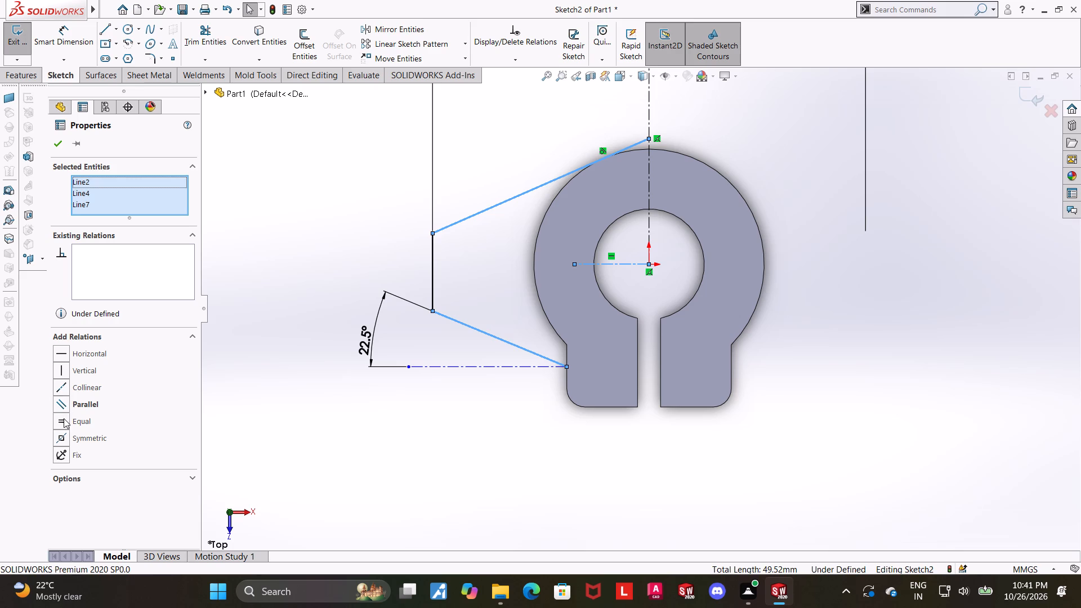
click(61, 435)
click(598, 487)
click(584, 426)
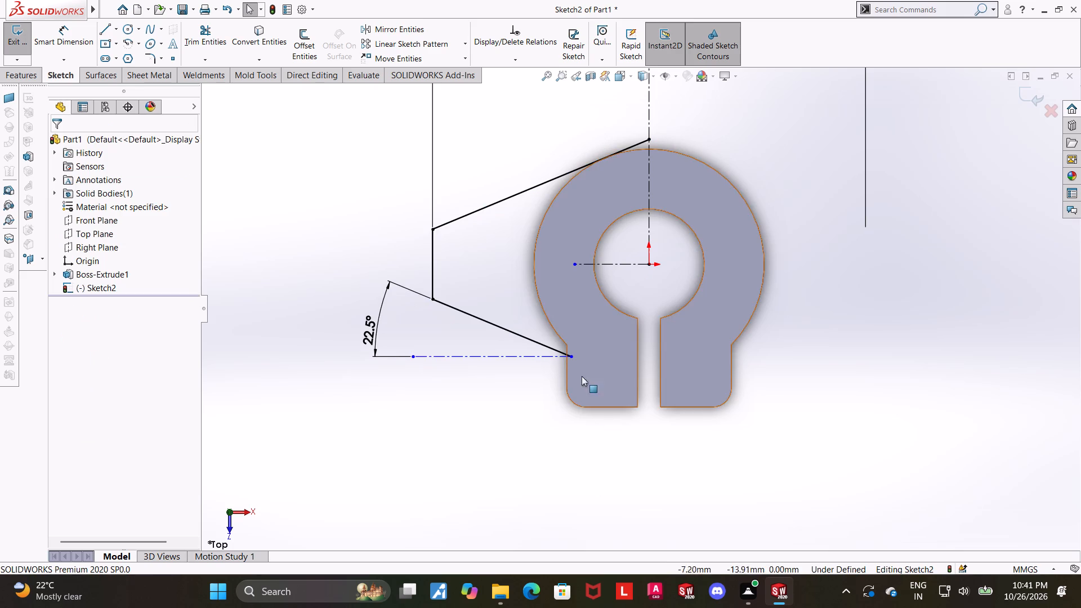
Make the lower slanted line's inner endpoint coincident with the clamp's adjacent vertical outer edge.
scroll(586, 336, down, 5)
click(571, 368)
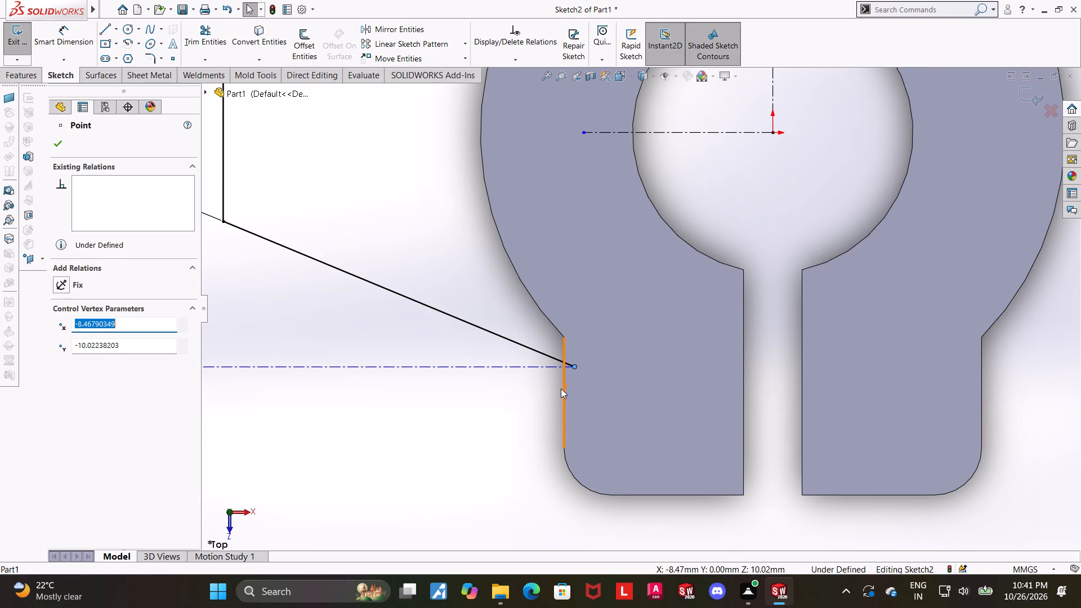
ctrl+click(564, 390)
click(56, 356)
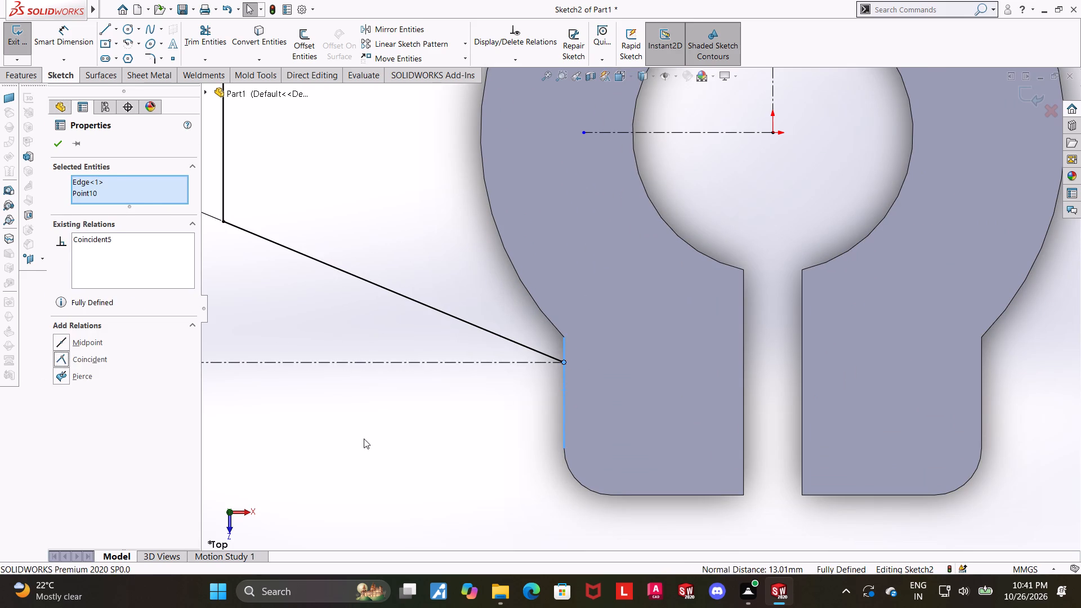
click(364, 439)
scroll(497, 448, up, 3)
scroll(608, 427, up, 4)
key(Escape)
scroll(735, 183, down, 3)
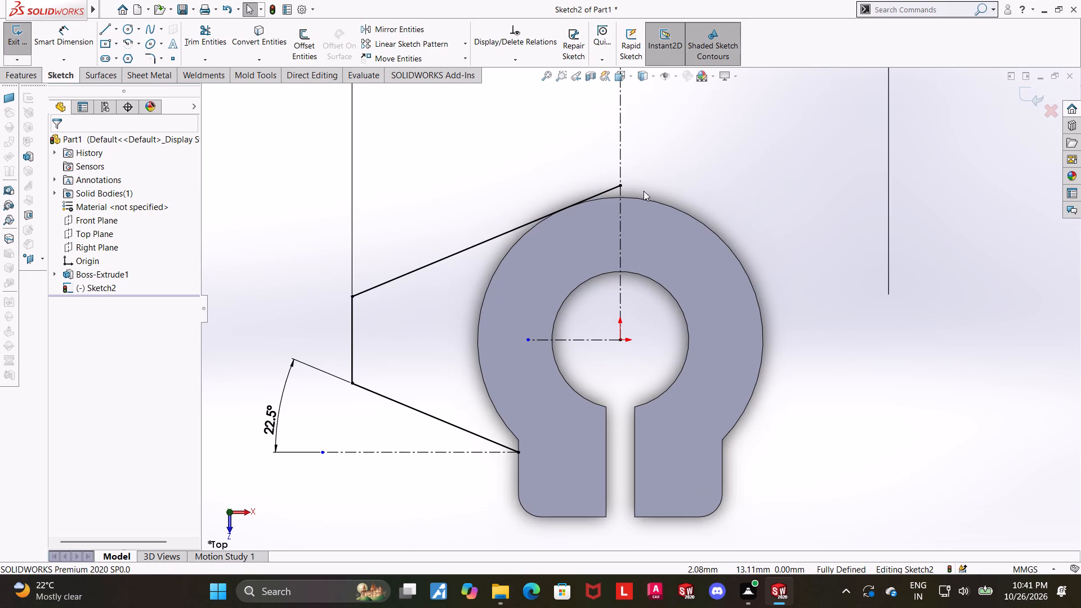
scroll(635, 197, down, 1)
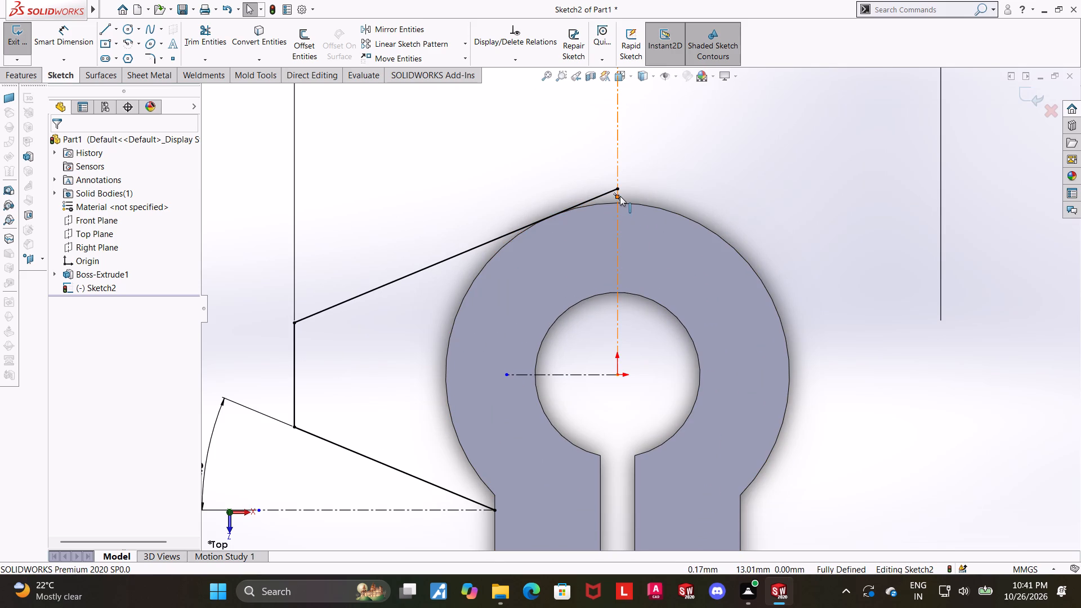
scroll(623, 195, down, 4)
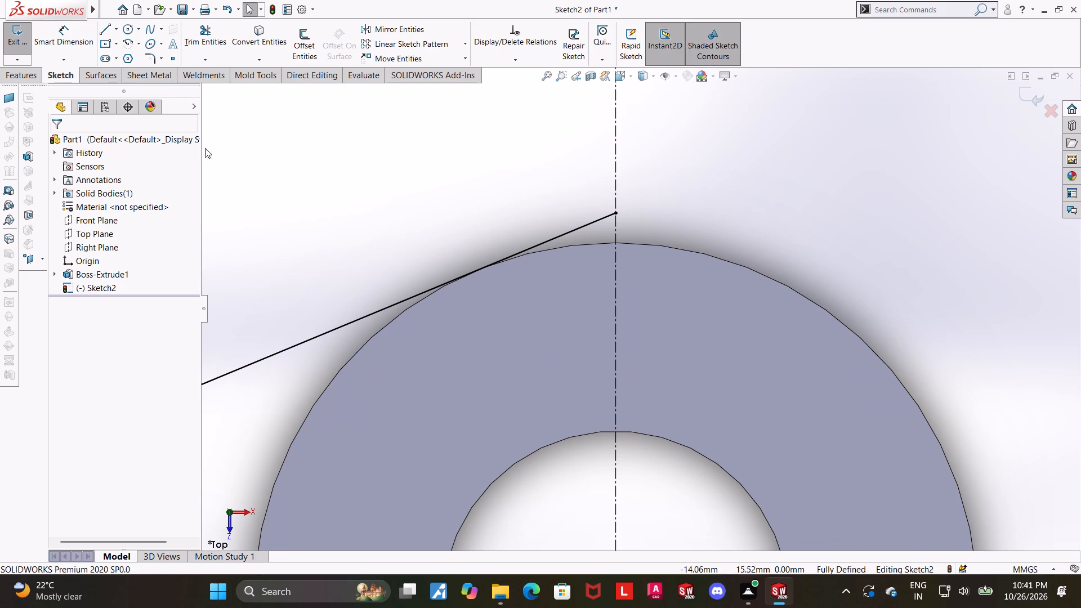
Sketch a near-horizontal line about 7 mm long outward from the topmost point of the clamp's outer circular edge, toward the slanted line.
click(107, 32)
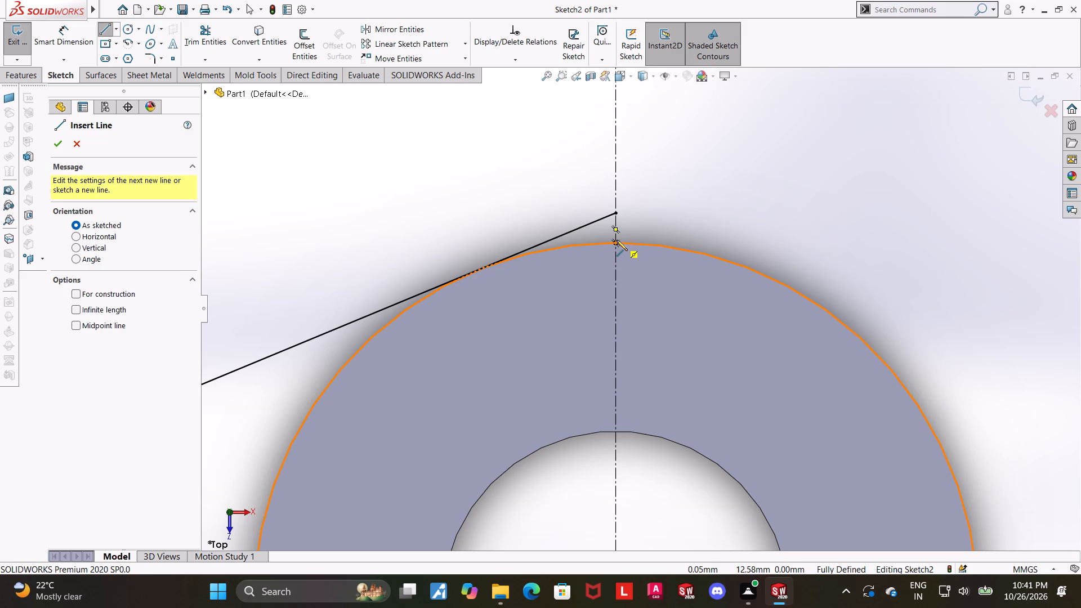
click(615, 240)
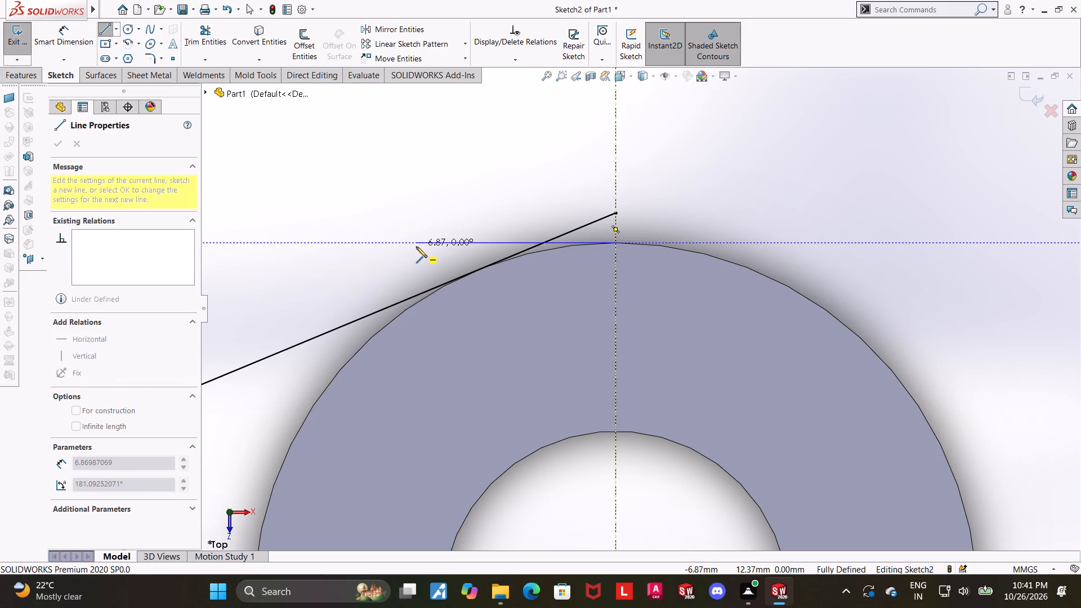
click(416, 247)
key(Escape)
key(Escape)
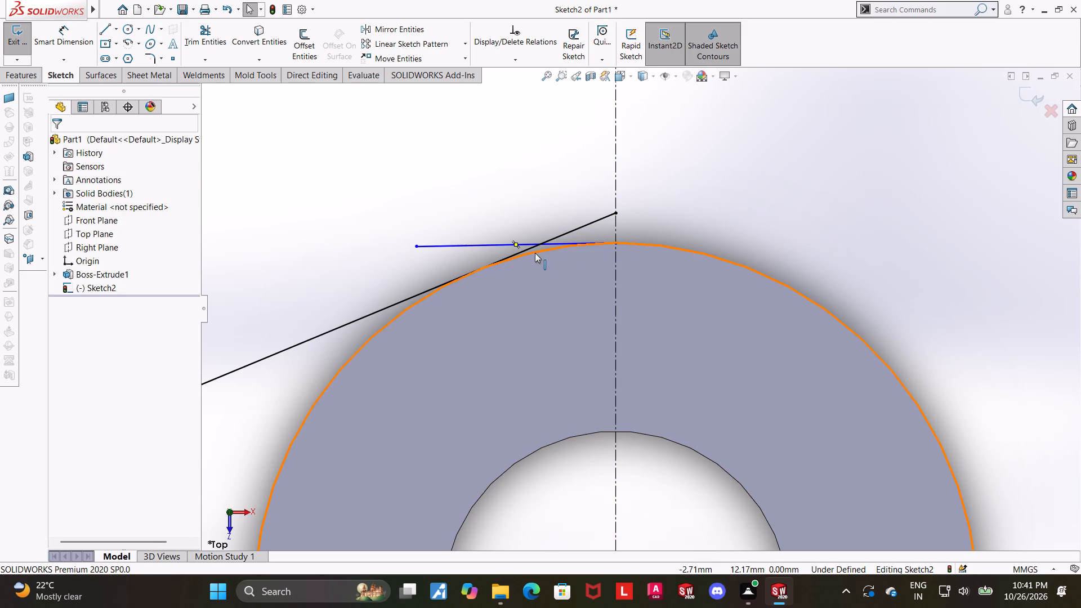
Make the new short line tangent to the clamp's outer circular edge.
click(535, 253)
ctrl+click(544, 245)
click(412, 217)
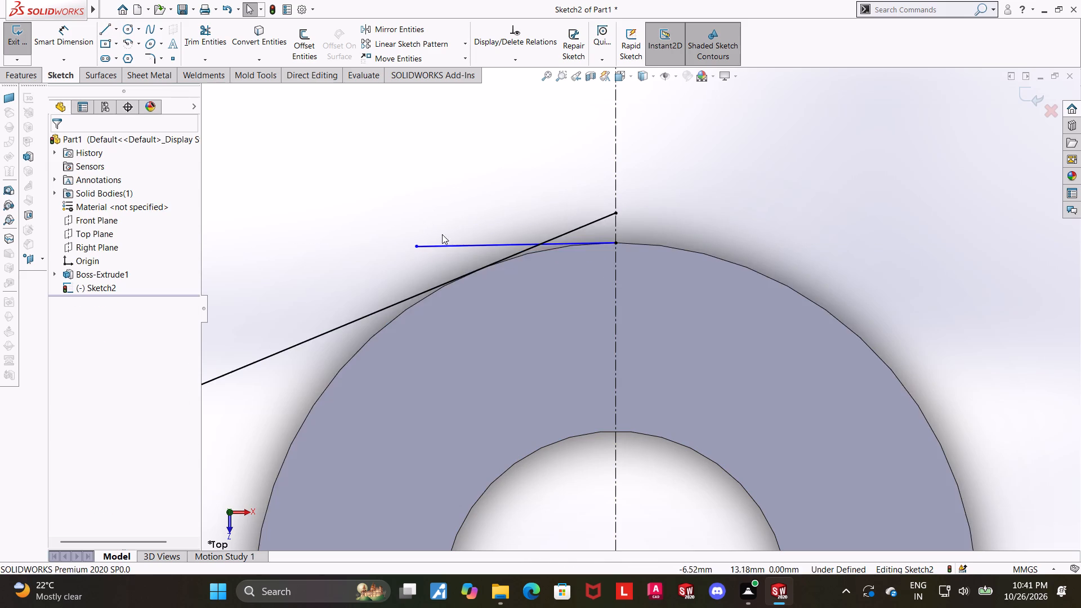
click(387, 322)
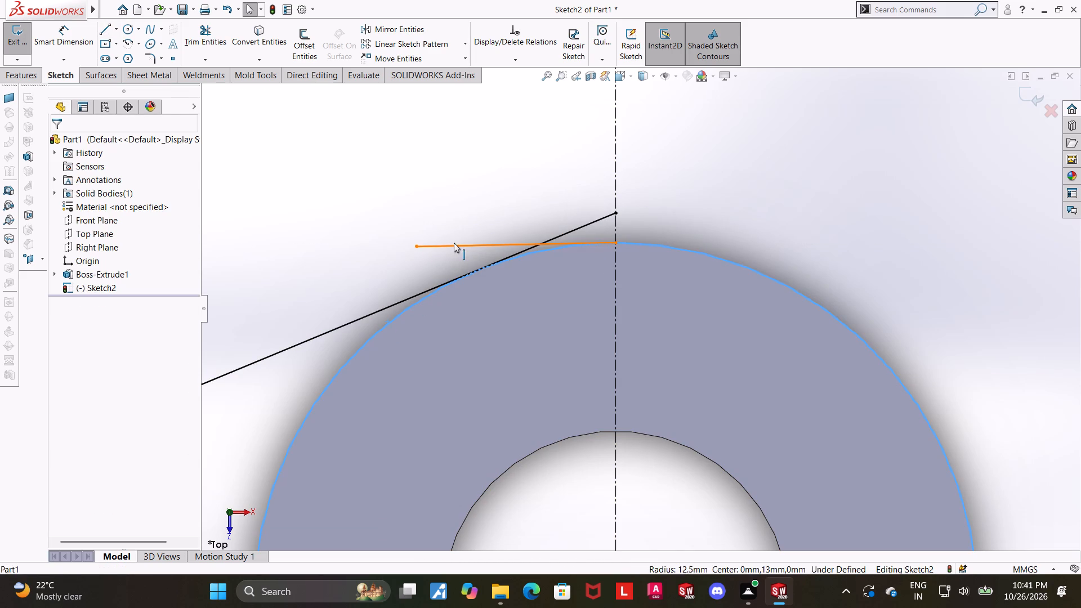
ctrl+click(454, 243)
click(58, 343)
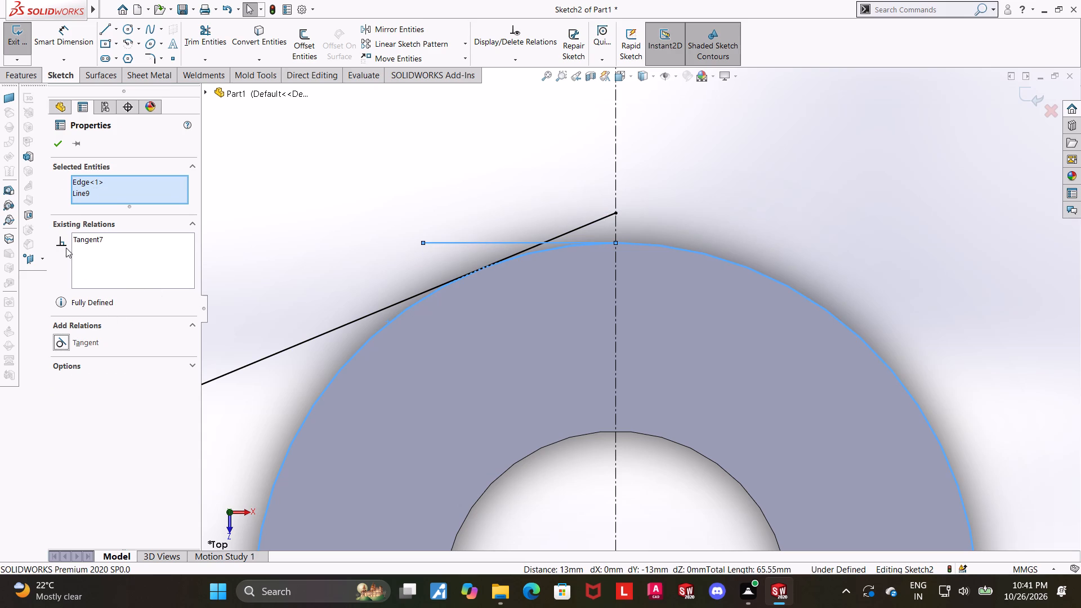
click(53, 146)
click(570, 124)
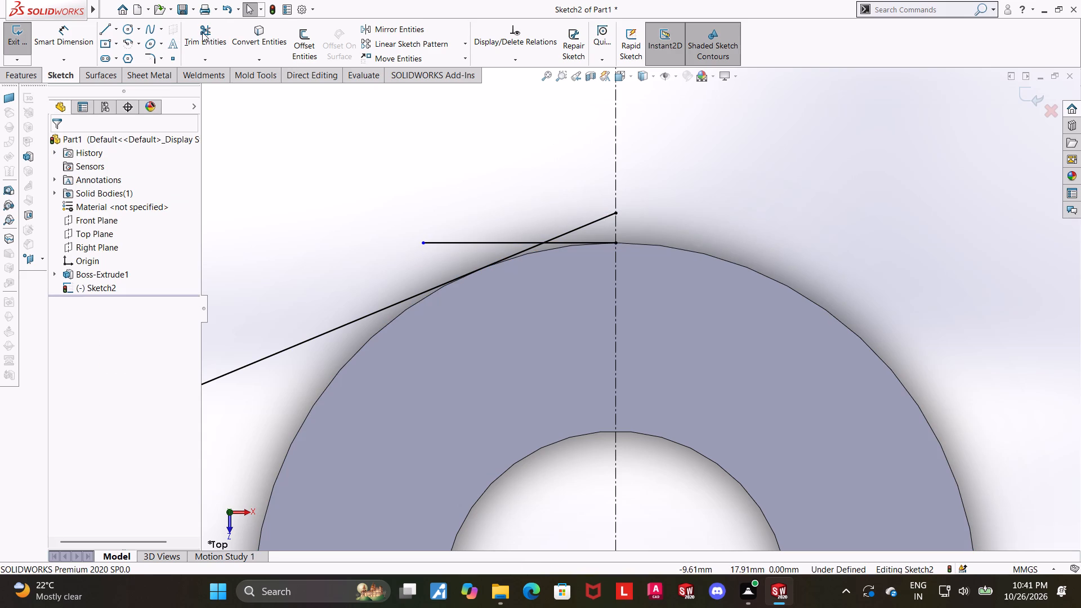
Trim the overhanging ends of the short tangent line and the upper slanted line beyond their intersection.
click(202, 32)
drag(479, 255, 503, 220)
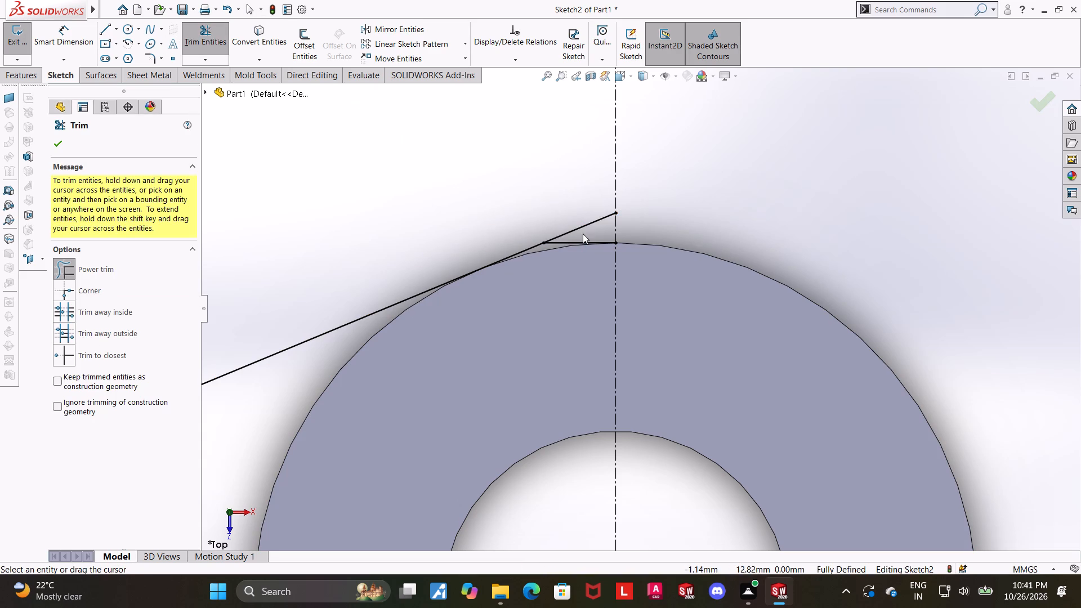
drag(583, 234, 529, 203)
key(Escape)
key(Escape)
key(Escape)
Add a 2 mm sketch fillet at the corner between the upper slanted line and the short tangent line.
click(149, 59)
click(149, 59)
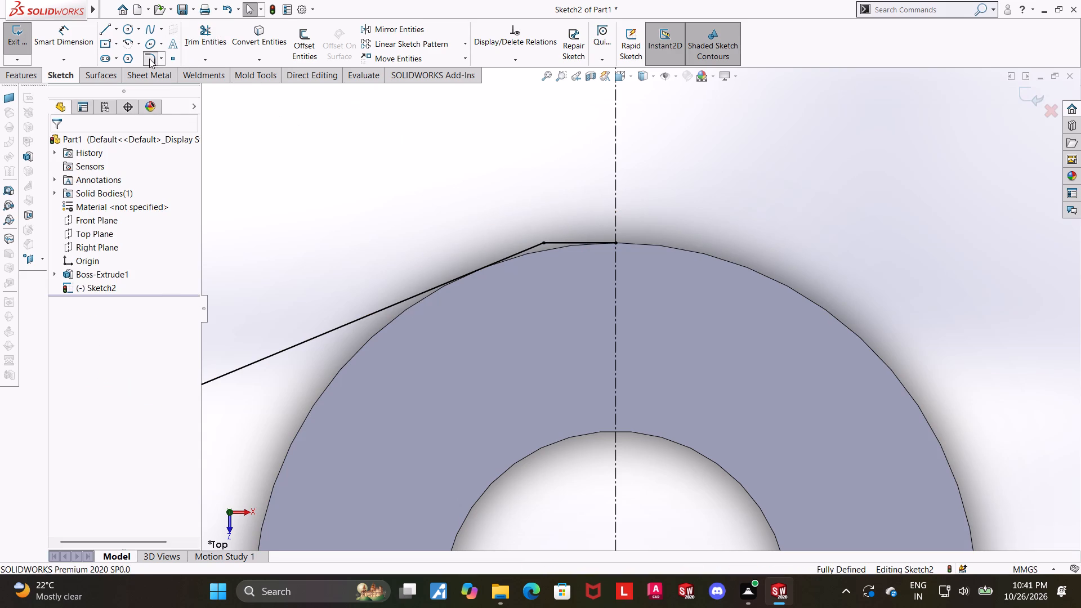
click(543, 240)
click(53, 142)
click(612, 150)
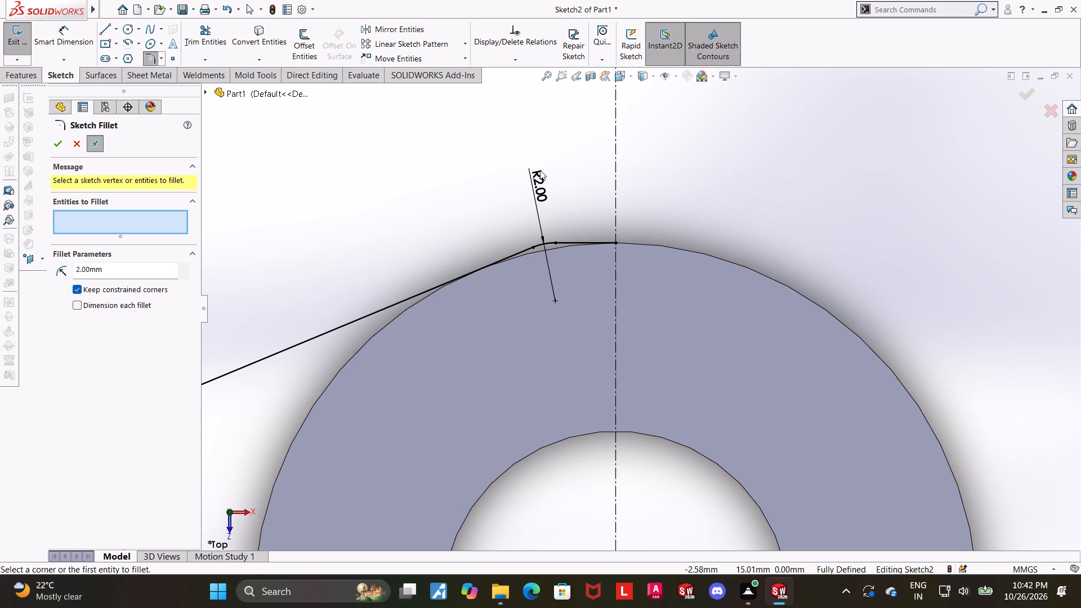
scroll(594, 200, up, 1)
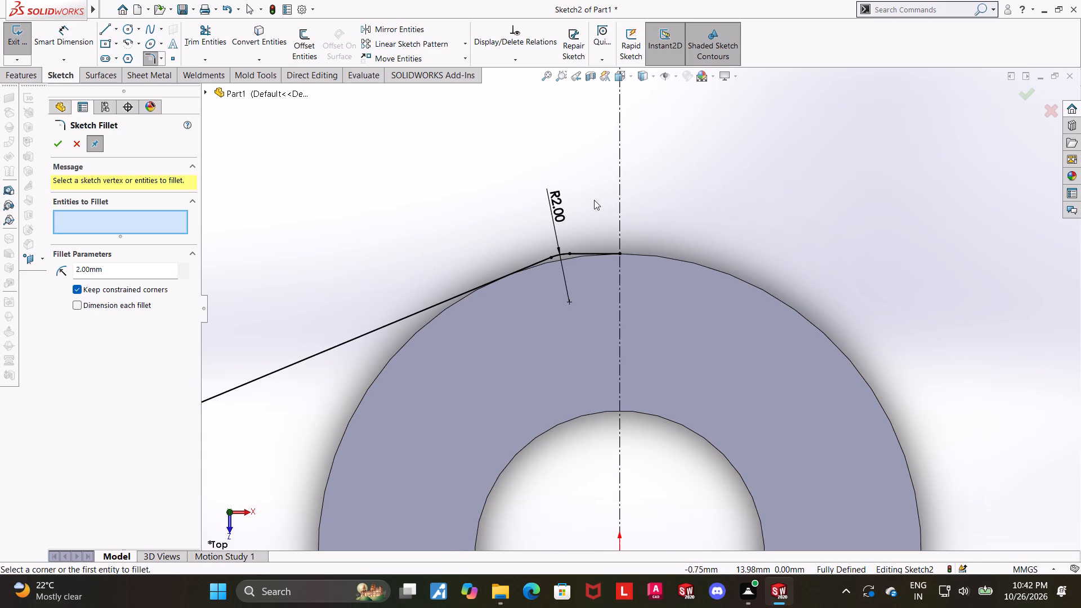
scroll(650, 214, up, 8)
scroll(691, 417, down, 1)
scroll(591, 417, down, 1)
key(Escape)
Convert the clamp's outer circular edge into a sketch arc.
scroll(615, 367, down, 1)
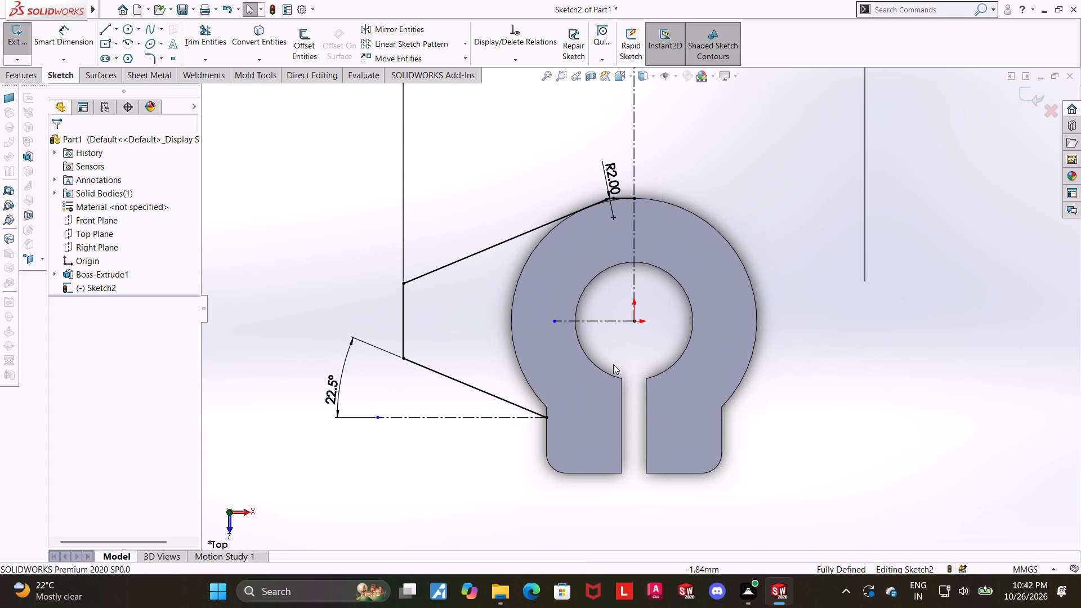
click(285, 34)
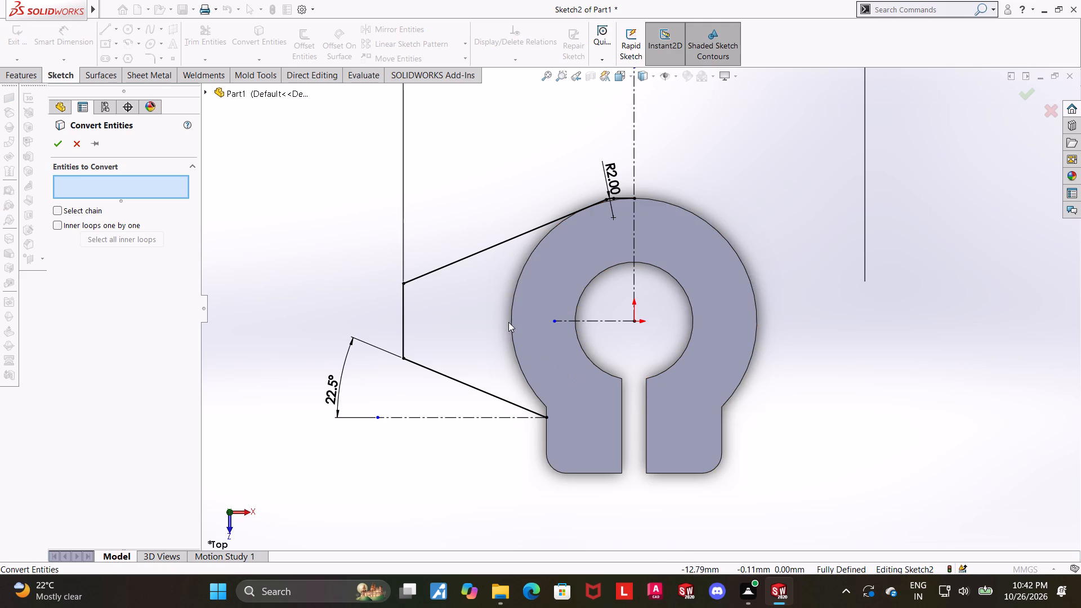
click(511, 321)
click(56, 147)
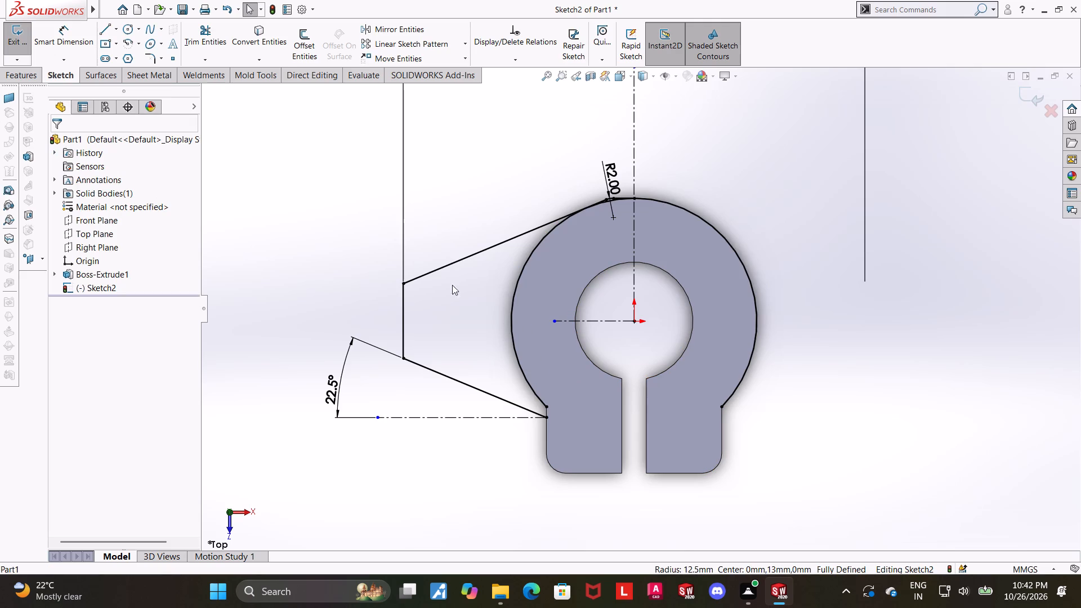
key(Escape)
click(843, 385)
Sketch a short vertical line joining the converted arc's lower end to the lower slanted line's inner endpoint.
scroll(683, 369, down, 1)
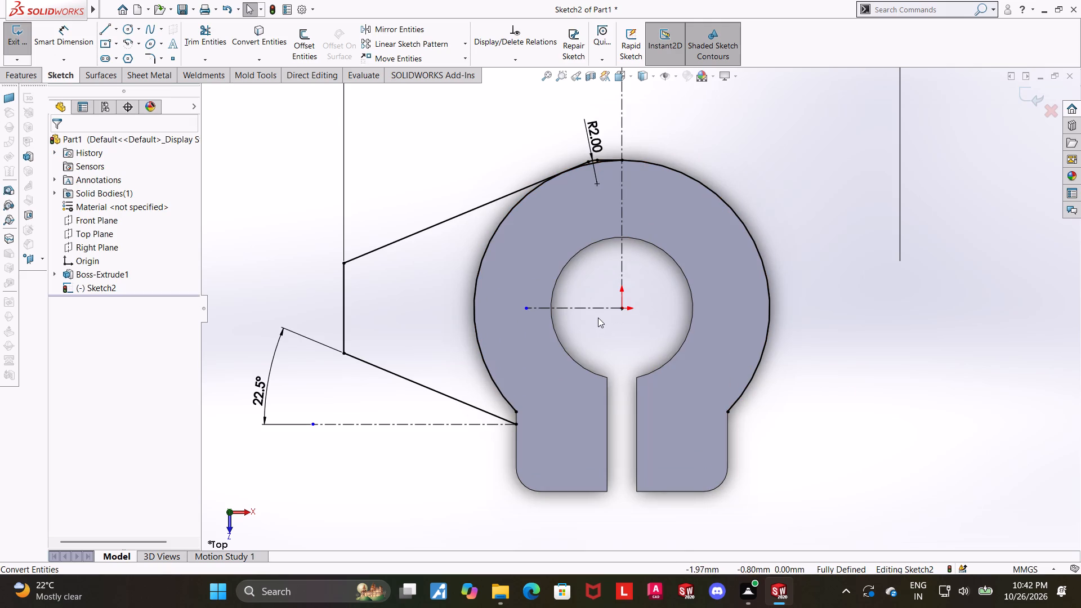
scroll(511, 423, down, 4)
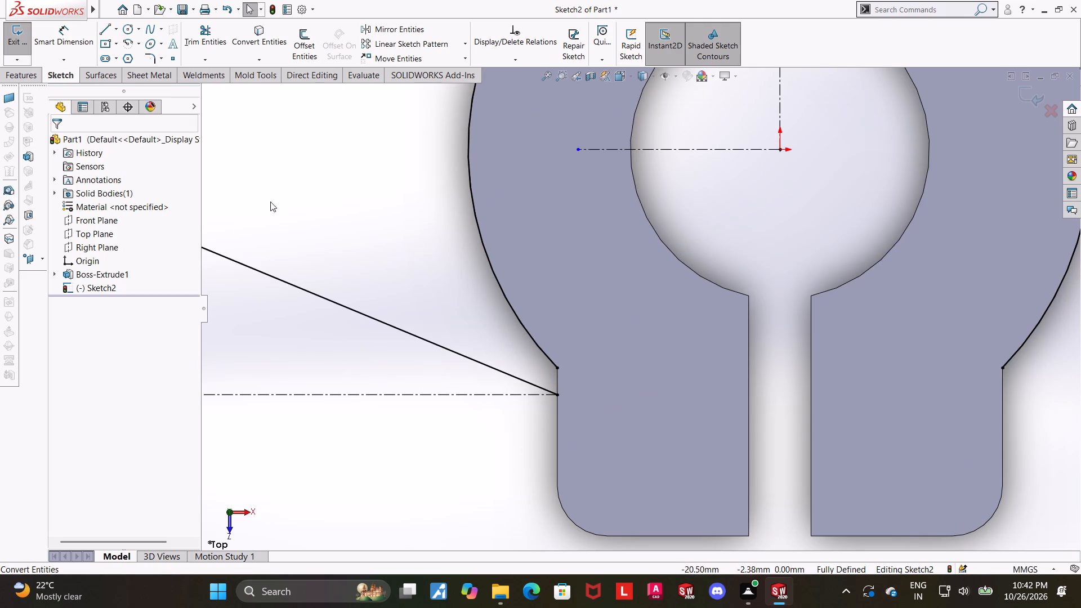
click(248, 37)
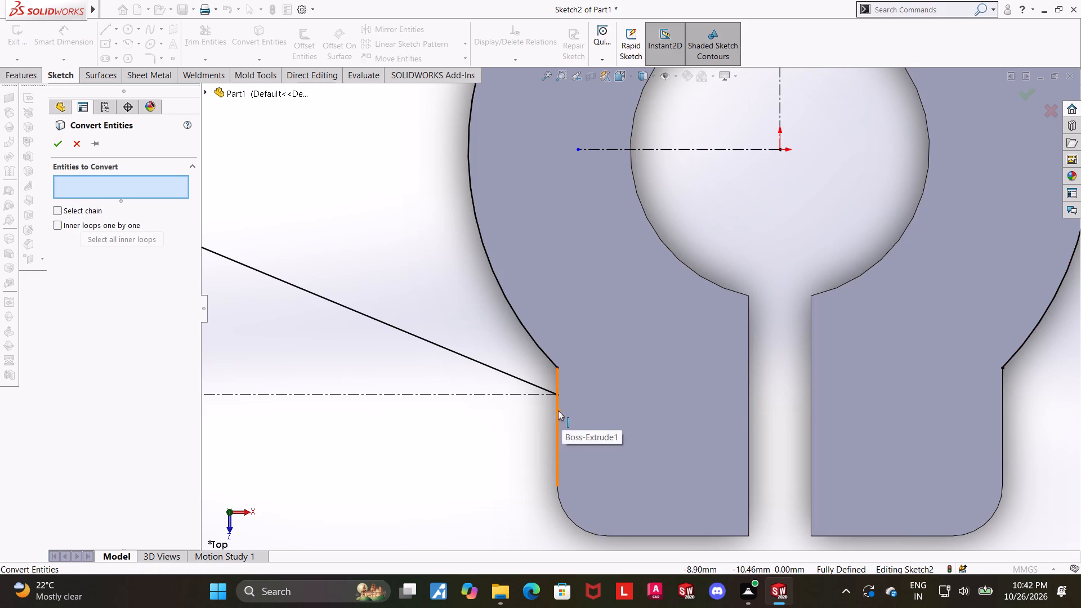
key(Escape)
click(102, 28)
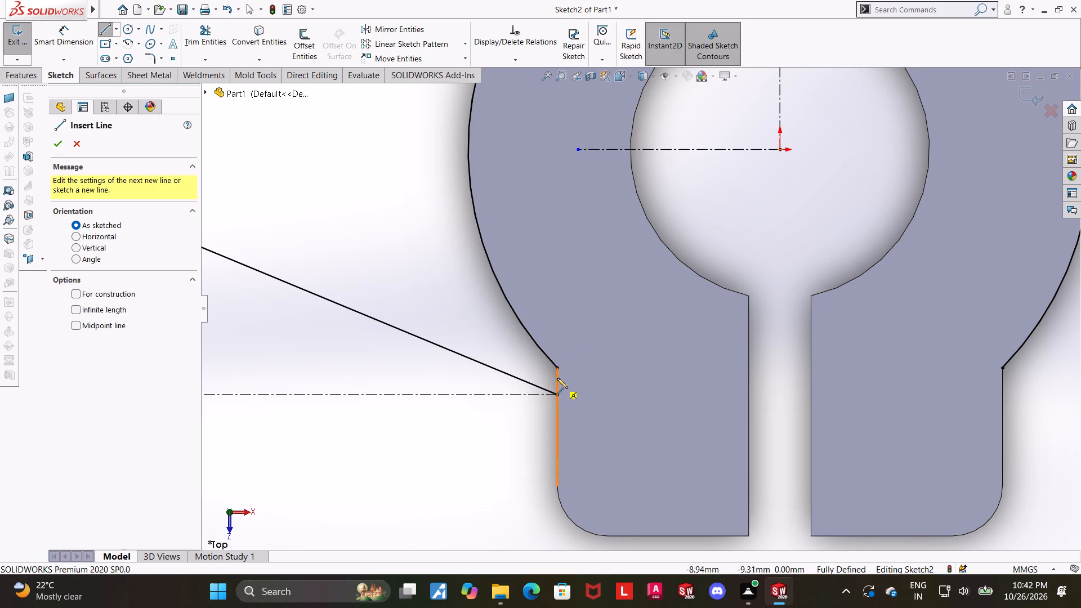
click(558, 367)
click(556, 396)
key(Escape)
key(Escape)
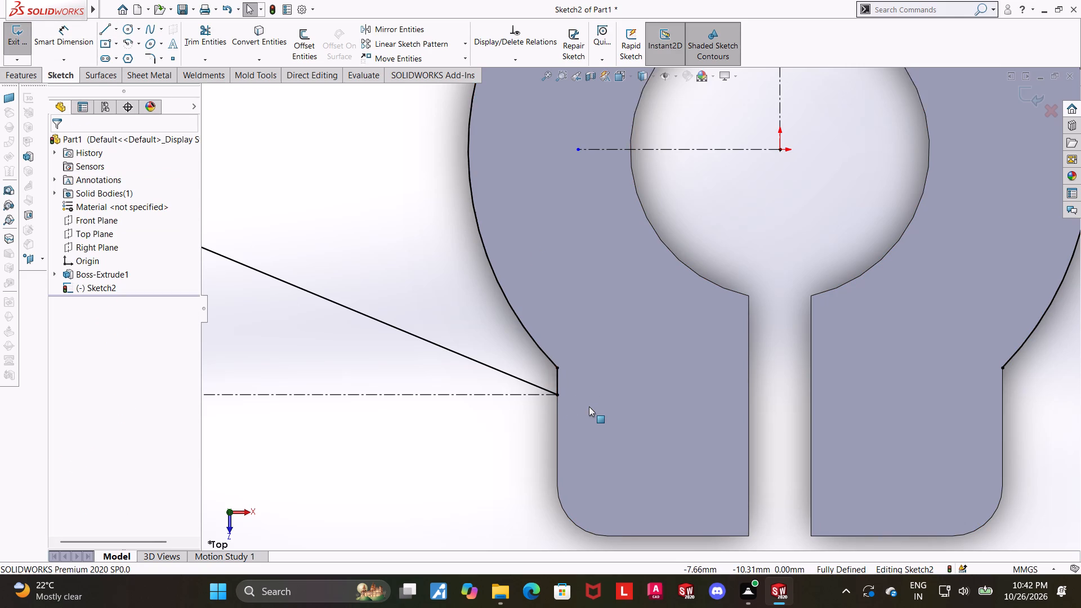
Mirror the arm's slanted, vertical, short connecting and tangent lines and its fillet arc about the vertical centerline.
scroll(589, 406, up, 3)
key(Escape)
scroll(669, 390, up, 3)
scroll(743, 127, down, 2)
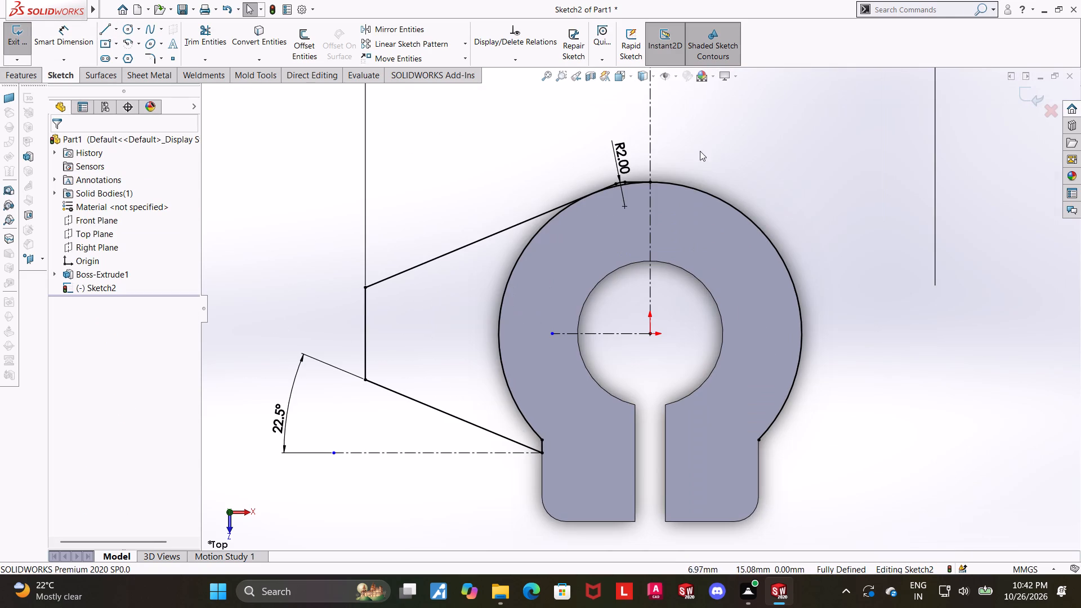
key(Escape)
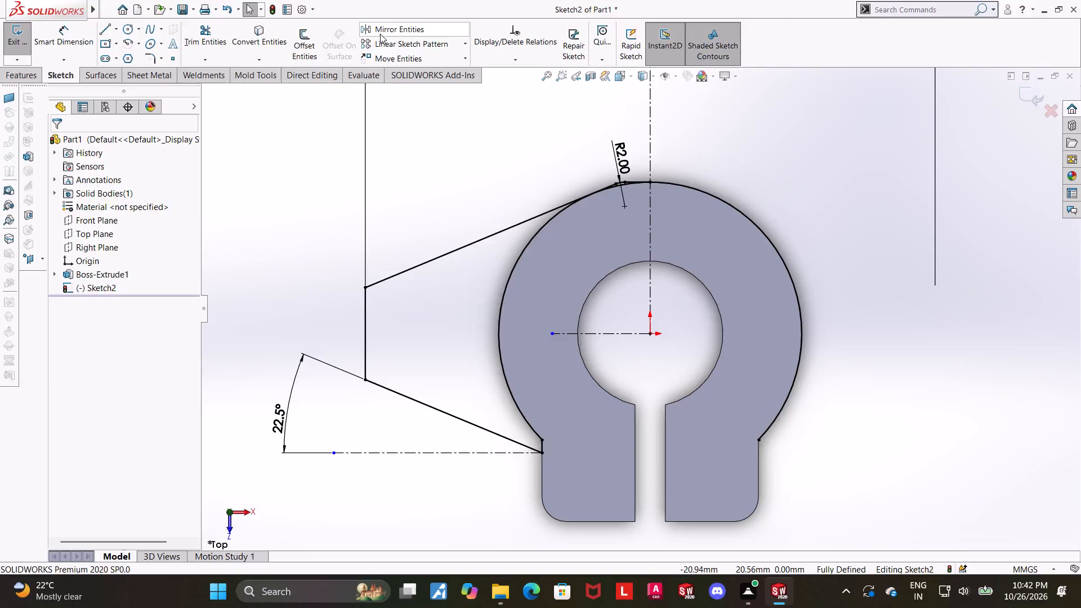
click(383, 32)
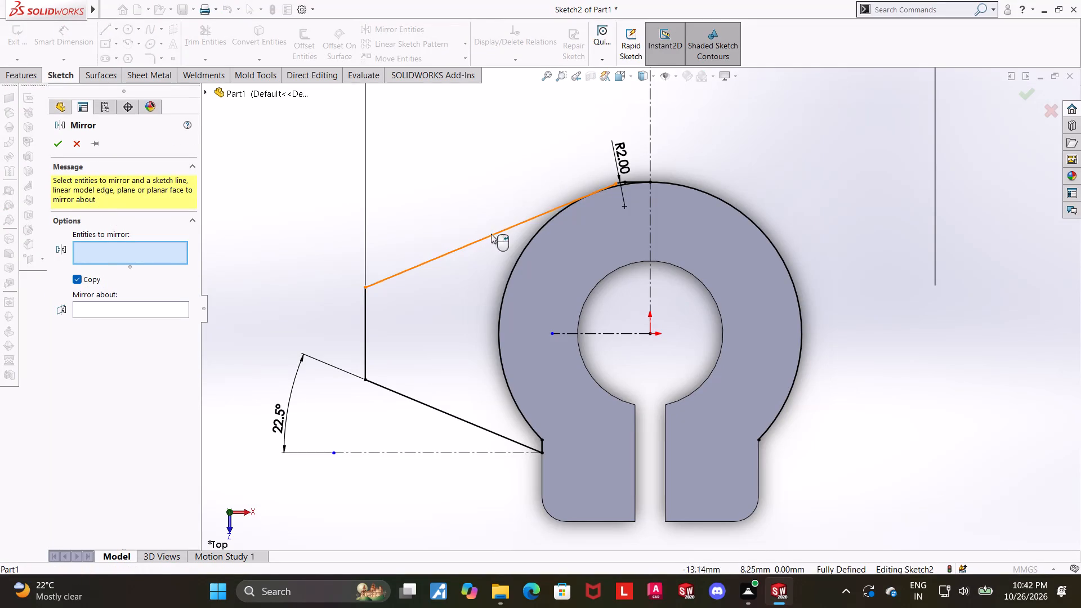
click(491, 234)
click(368, 309)
click(421, 403)
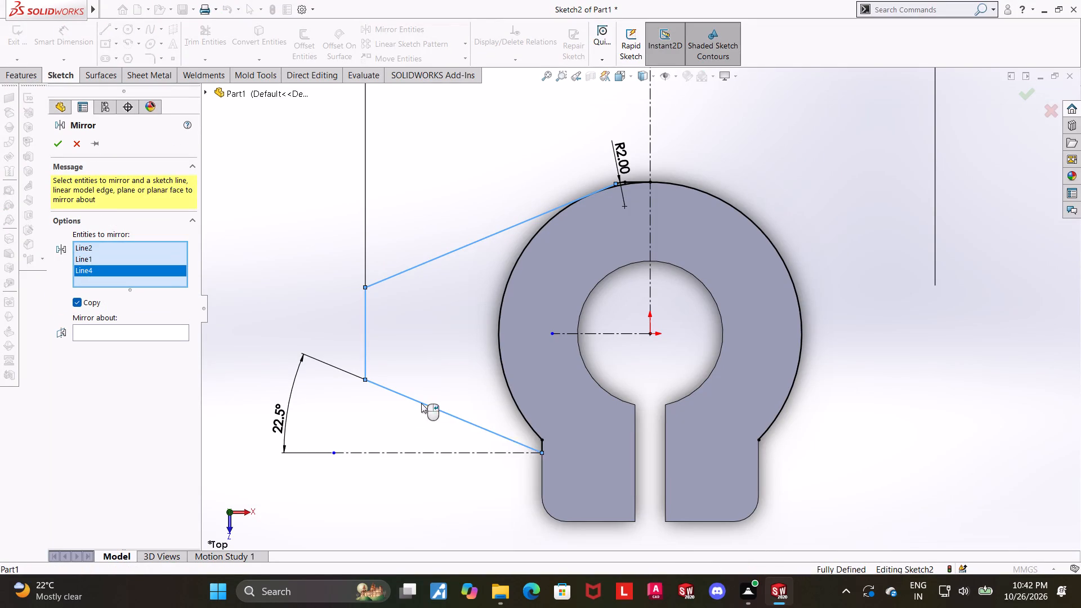
scroll(593, 435, down, 3)
click(516, 431)
scroll(517, 426, up, 4)
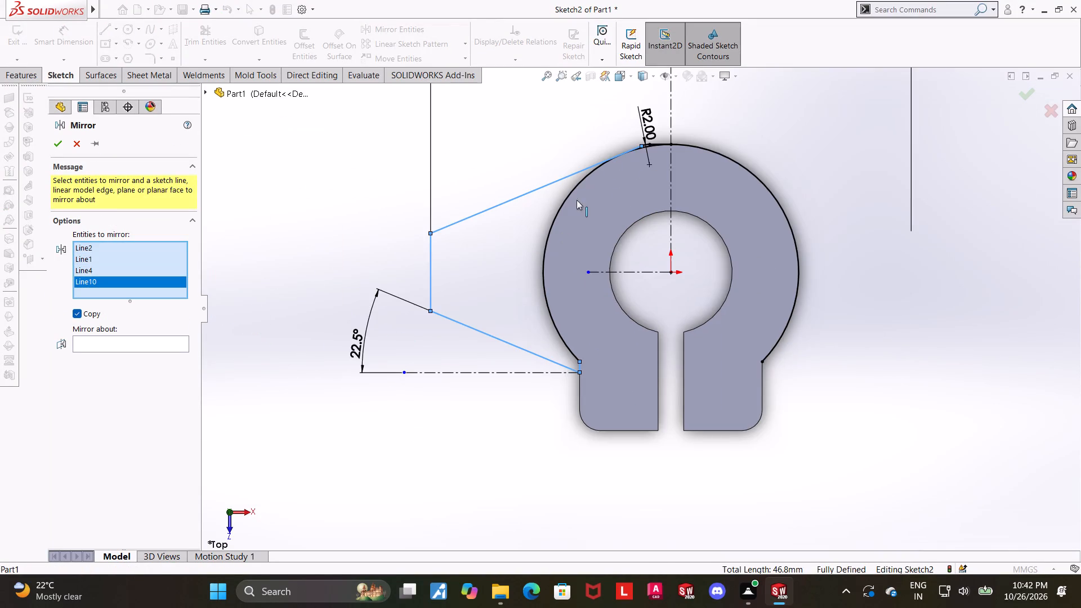
scroll(658, 126, down, 4)
scroll(640, 191, down, 3)
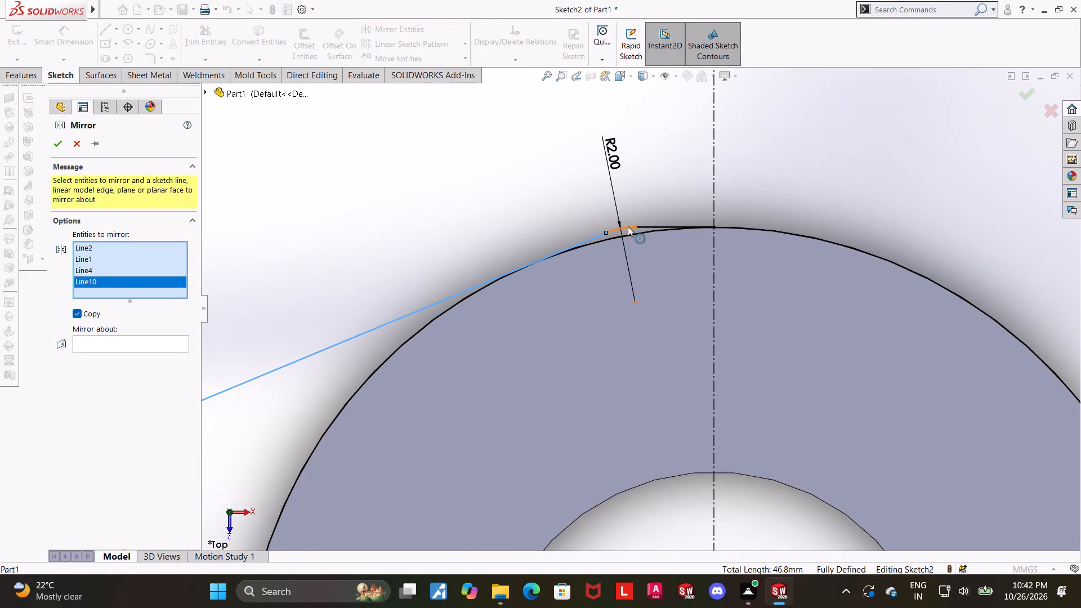
click(628, 226)
click(646, 226)
scroll(646, 226, up, 5)
click(118, 367)
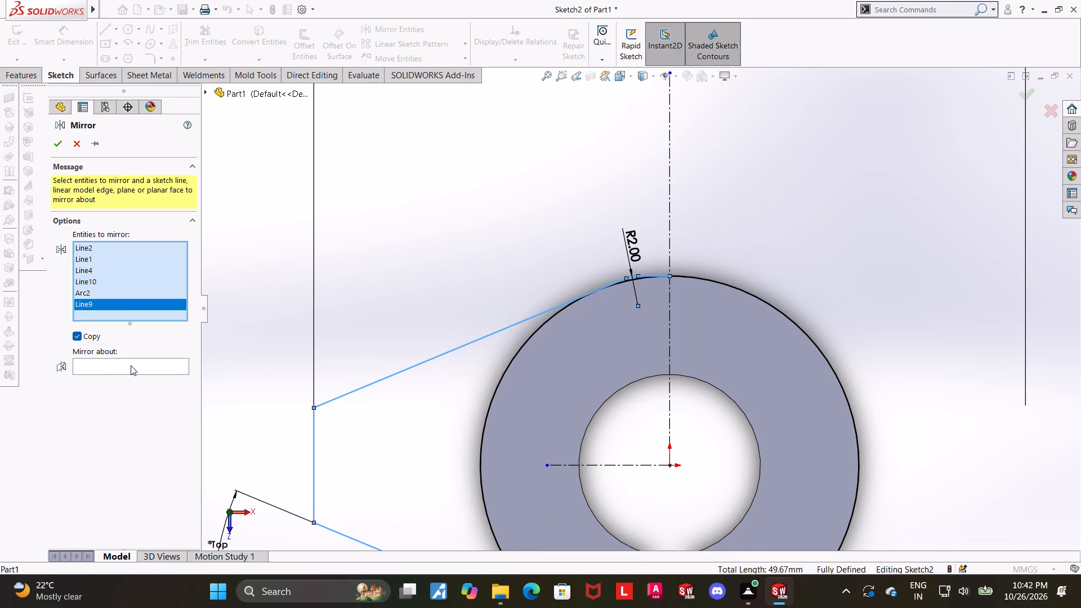
click(670, 340)
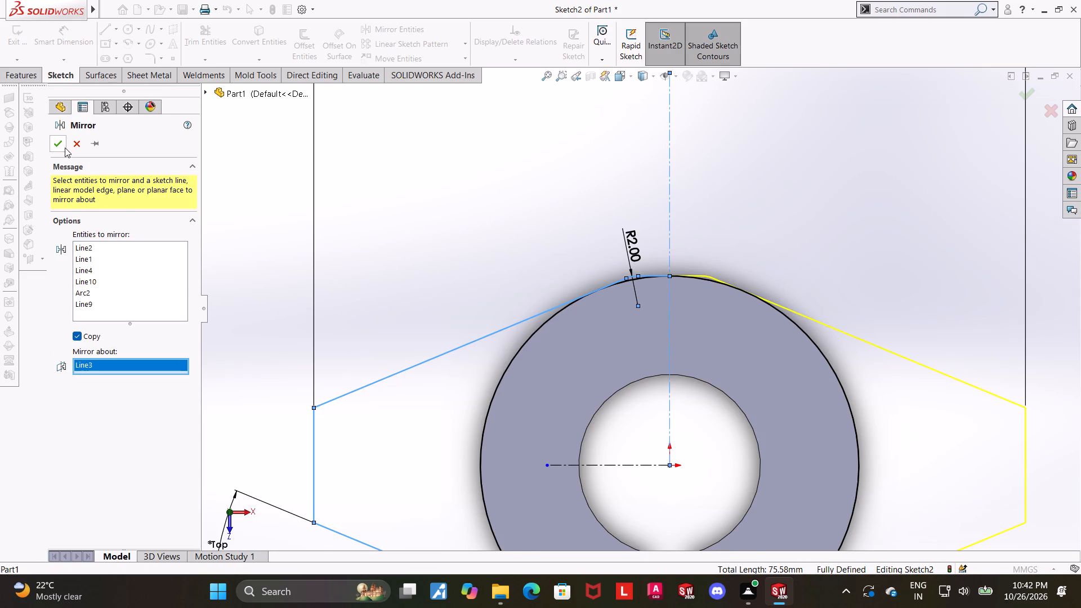
click(64, 147)
Examine the mirrored arm profile on both sides of the clamp.
scroll(587, 234, up, 8)
click(822, 379)
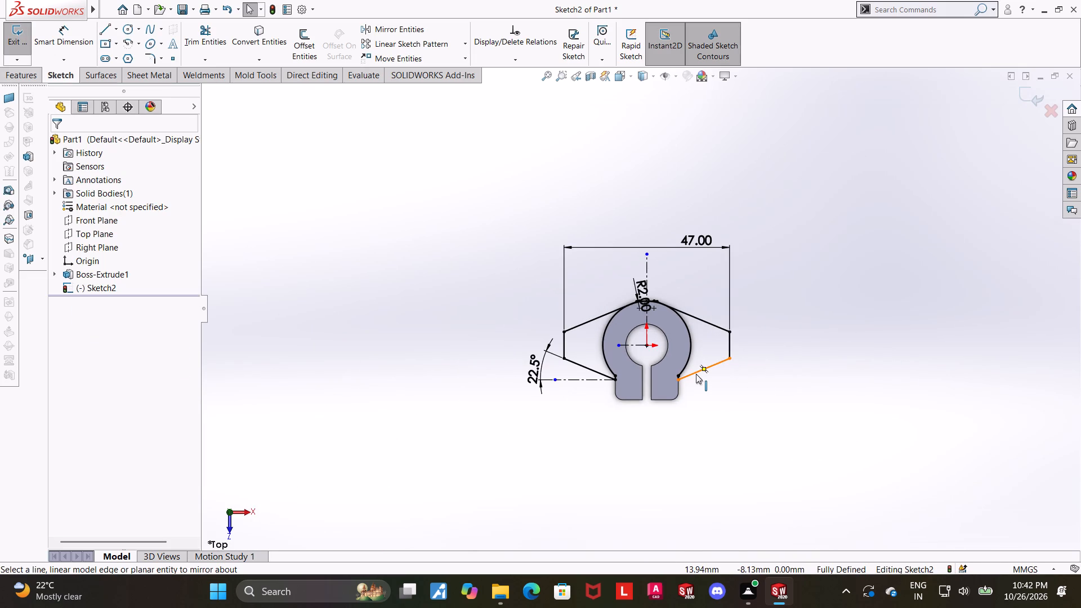
click(811, 386)
scroll(699, 312, down, 3)
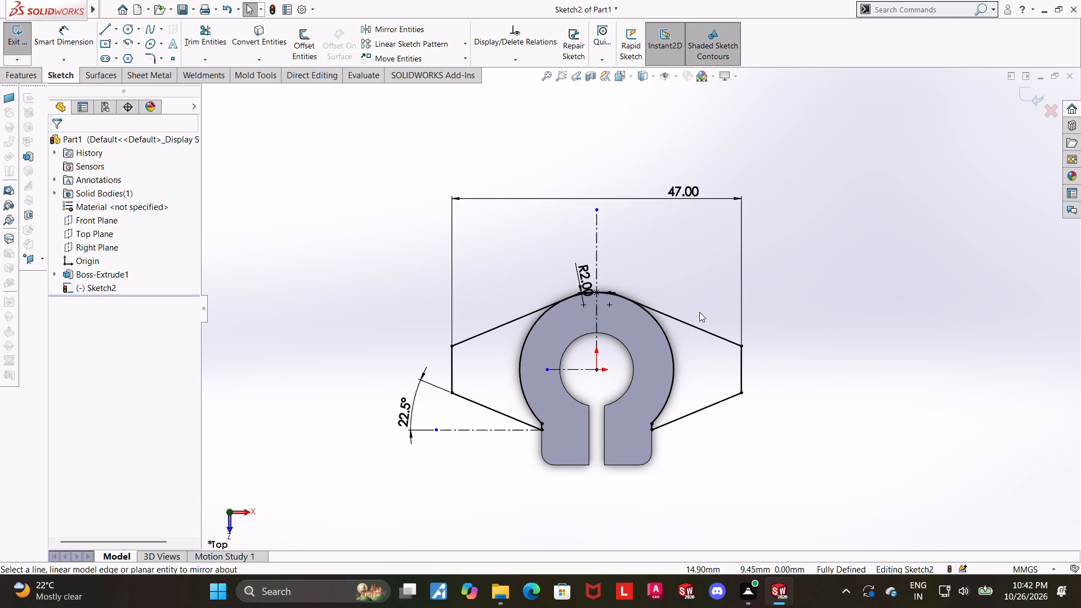
key(Escape)
scroll(653, 365, down, 1)
scroll(596, 364, down, 1)
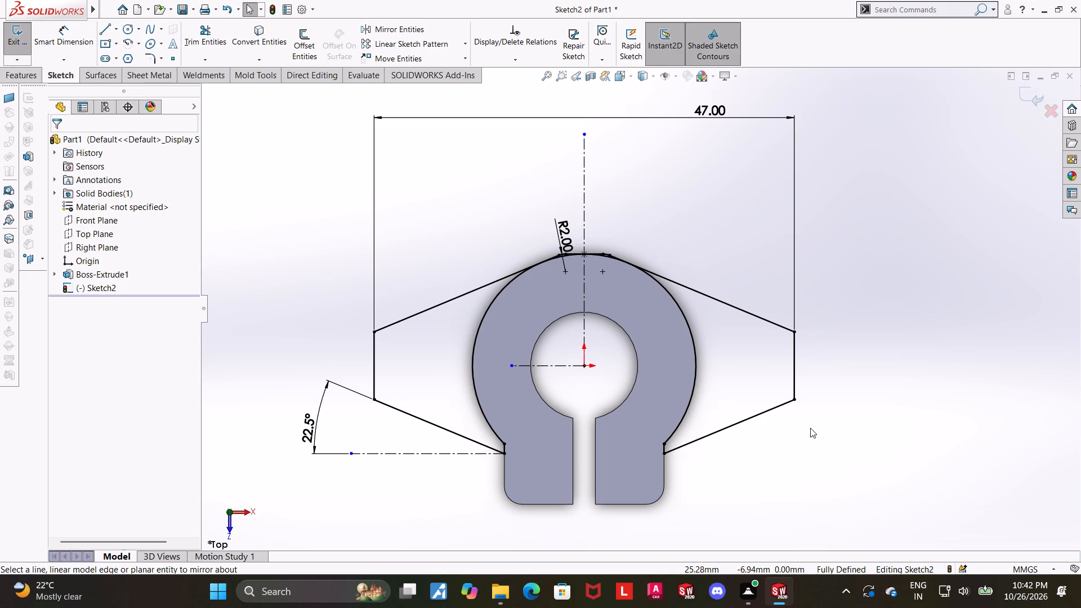
scroll(843, 441, up, 1)
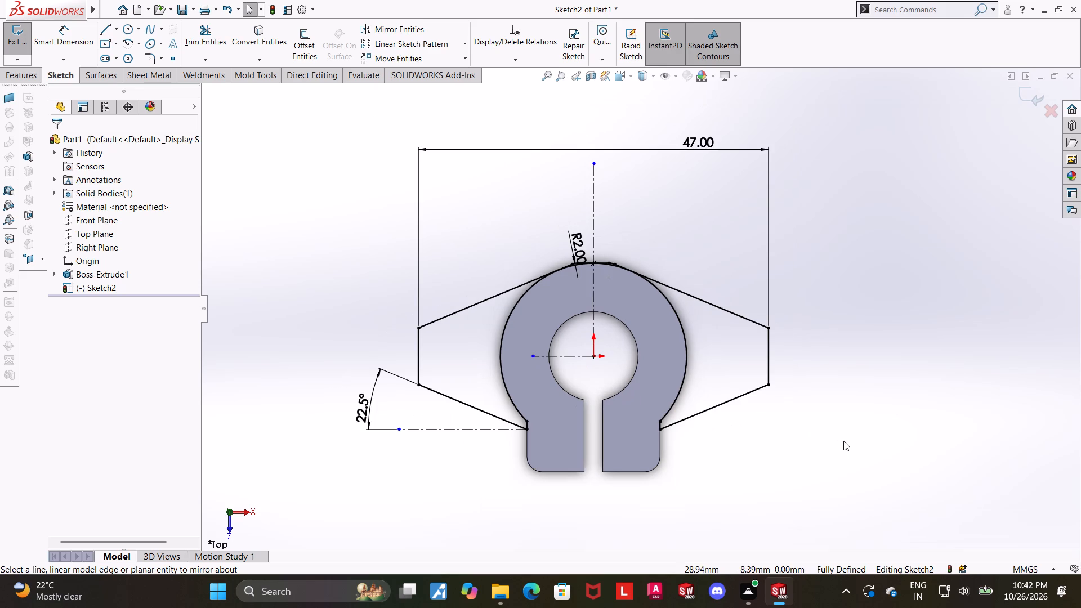
scroll(837, 438, down, 1)
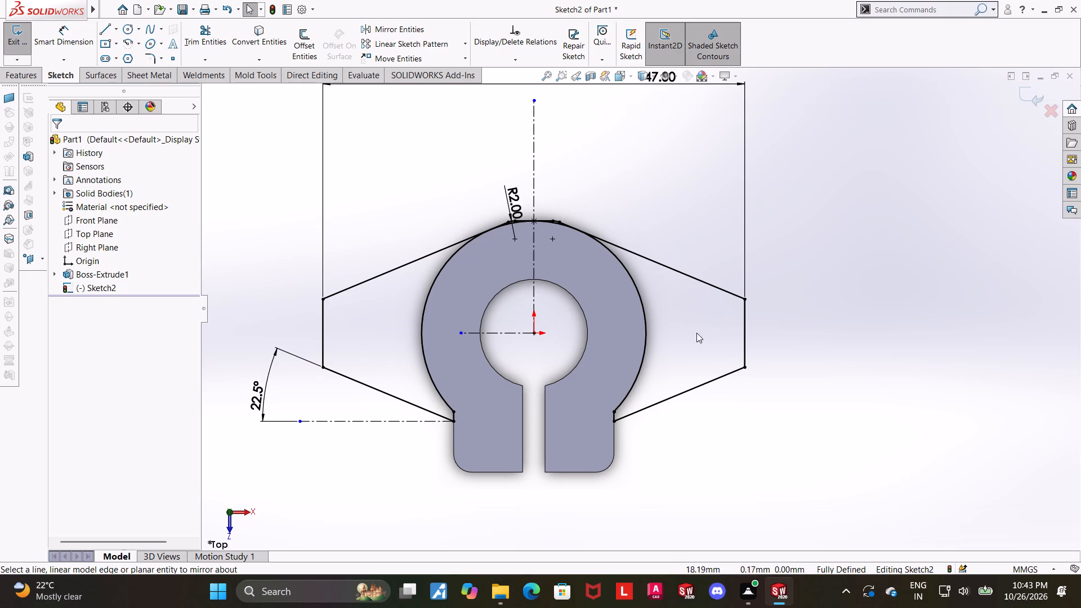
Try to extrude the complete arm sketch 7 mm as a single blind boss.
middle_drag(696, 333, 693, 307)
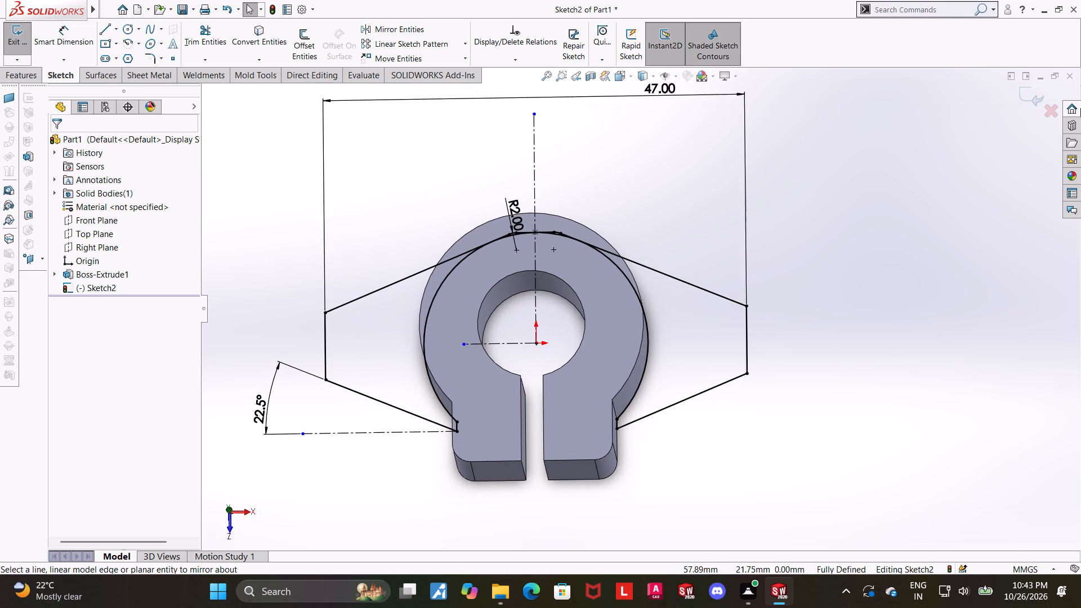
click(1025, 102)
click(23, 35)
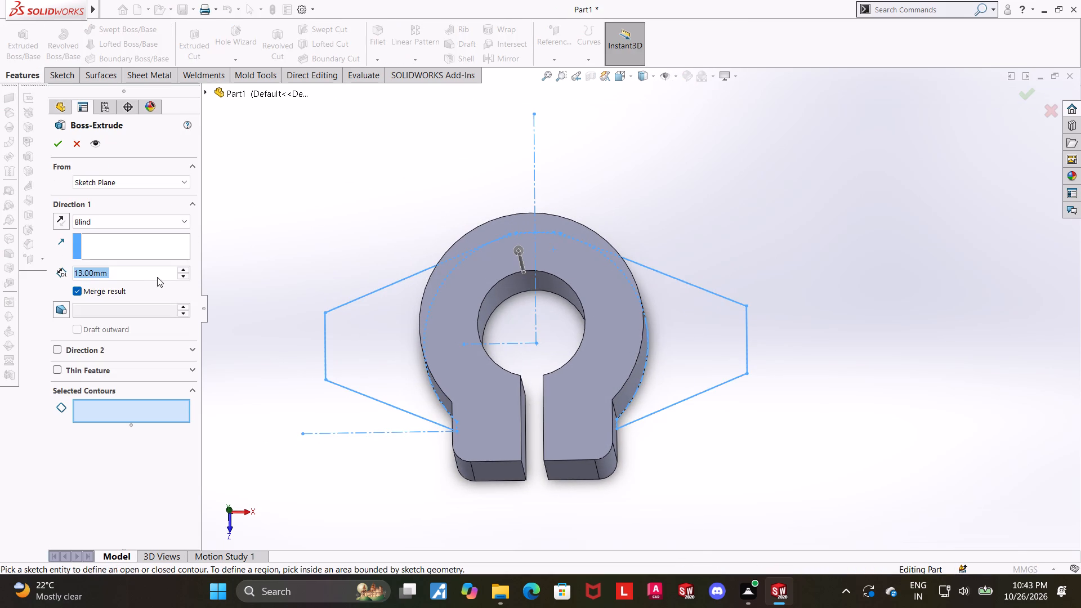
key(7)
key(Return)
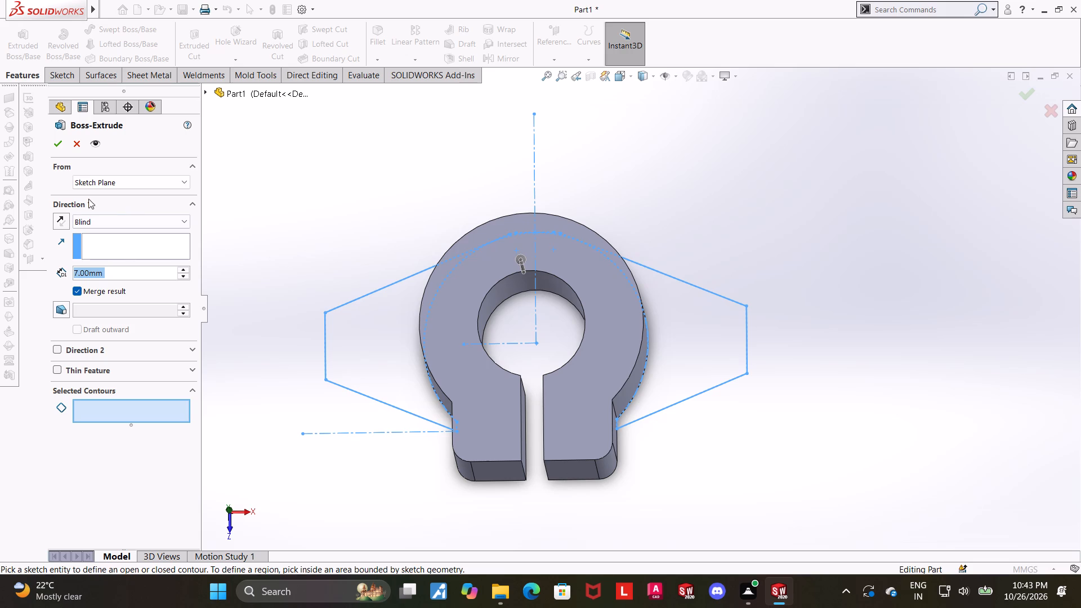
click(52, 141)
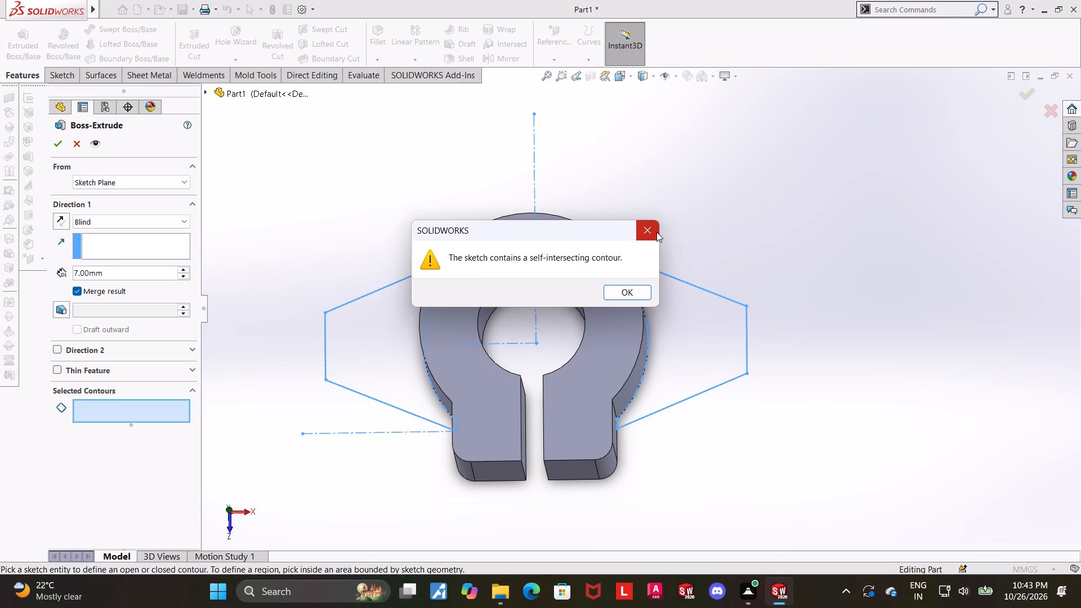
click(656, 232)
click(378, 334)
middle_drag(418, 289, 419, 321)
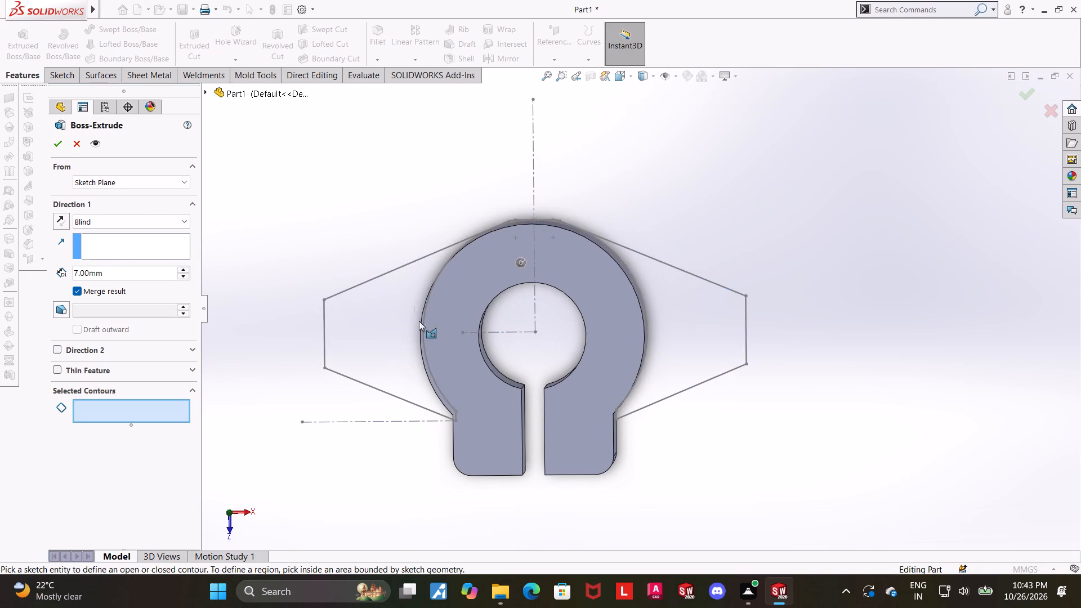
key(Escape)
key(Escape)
Reopen the arm sketch and examine where the left slanted line meets the converted arc near the R2 fillet.
click(95, 294)
click(100, 283)
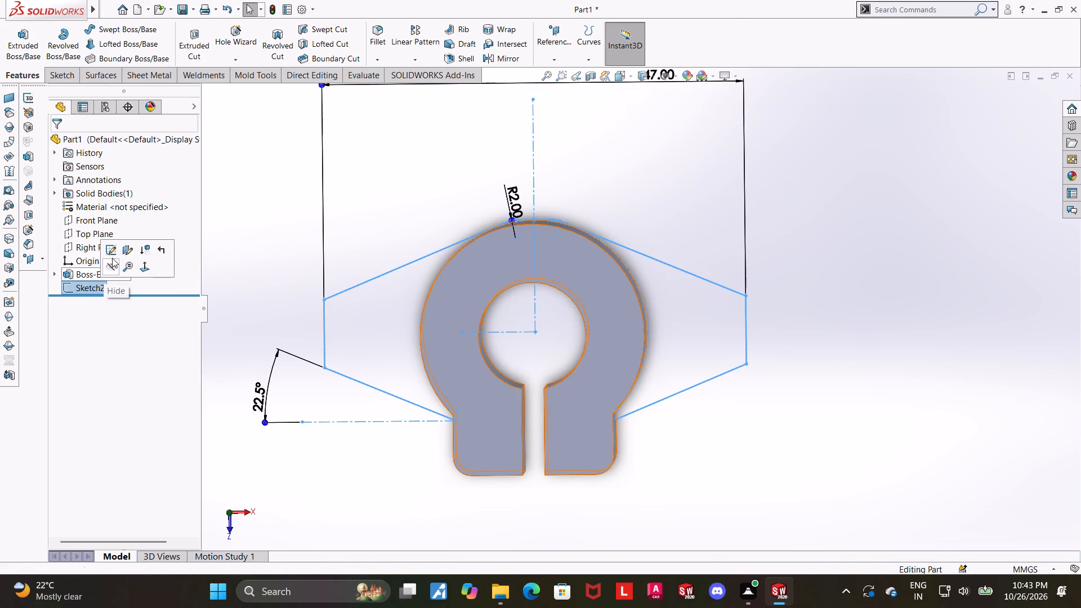
click(112, 258)
click(99, 284)
click(126, 276)
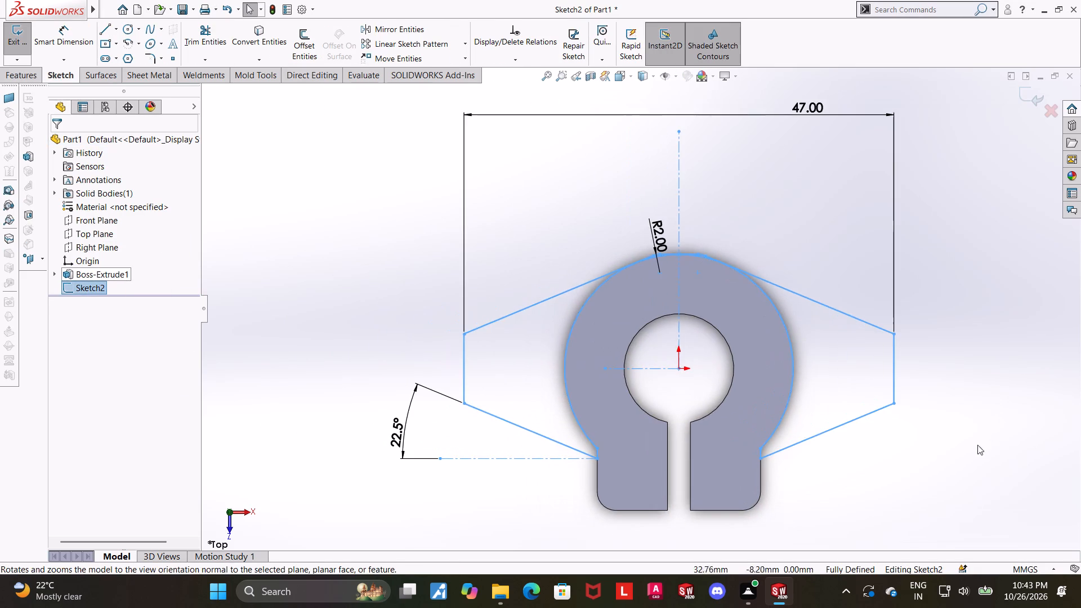
click(977, 445)
scroll(486, 207, down, 3)
scroll(758, 304, down, 5)
scroll(578, 265, down, 1)
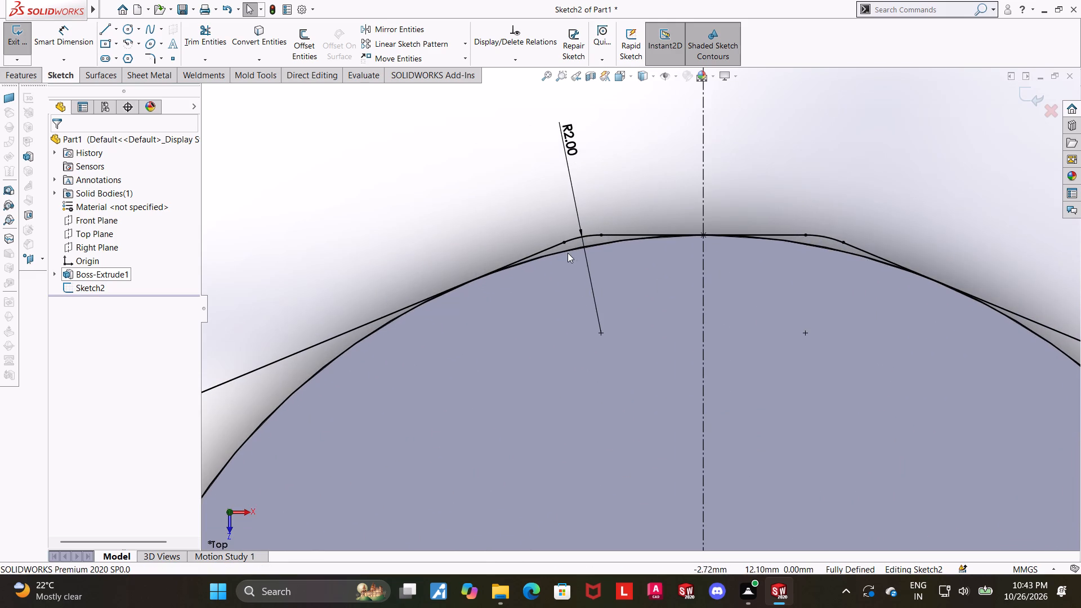
scroll(528, 275, down, 1)
scroll(588, 249, down, 2)
scroll(542, 272, up, 1)
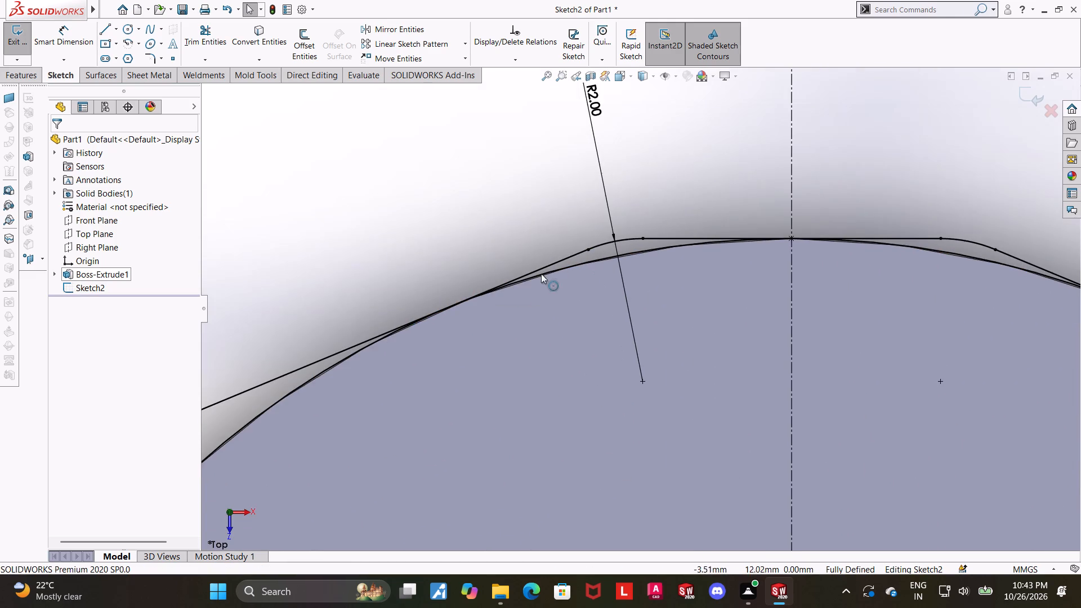
scroll(412, 352, down, 5)
scroll(565, 265, down, 1)
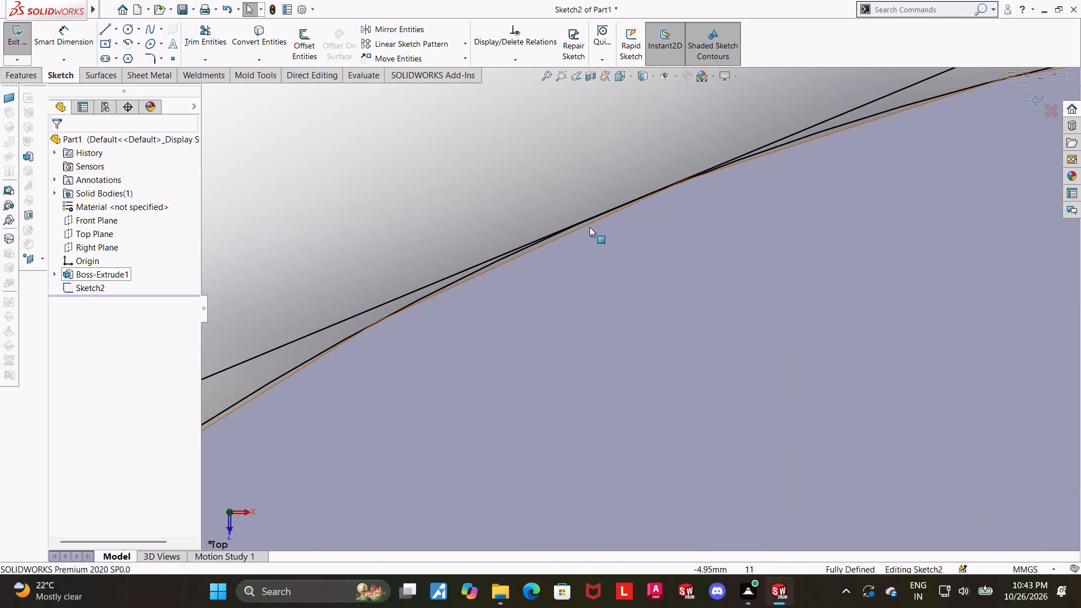
click(531, 247)
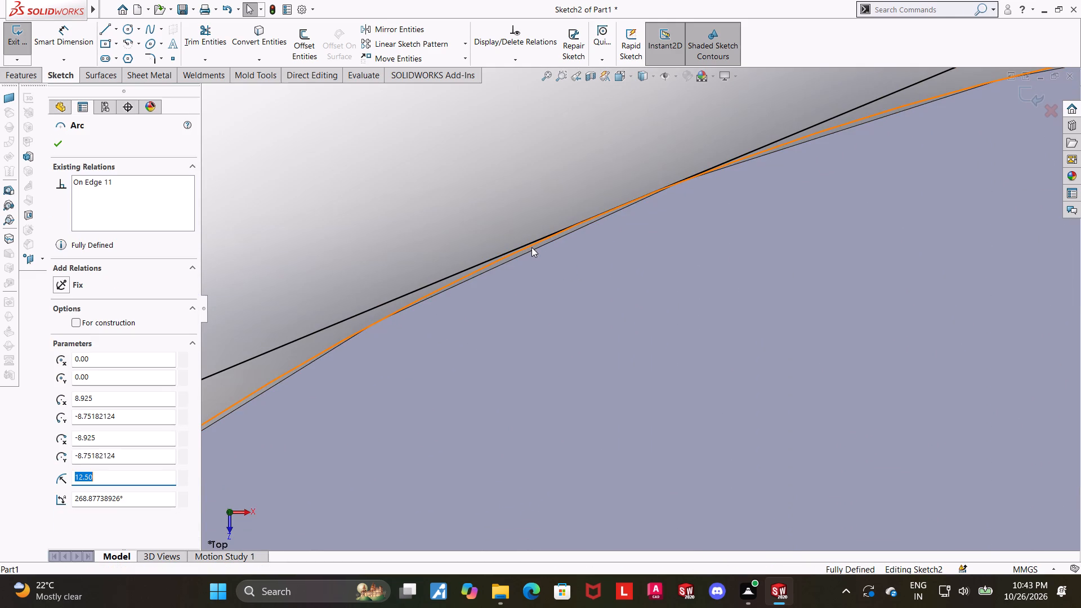
scroll(531, 247, up, 4)
click(562, 225)
scroll(569, 235, up, 2)
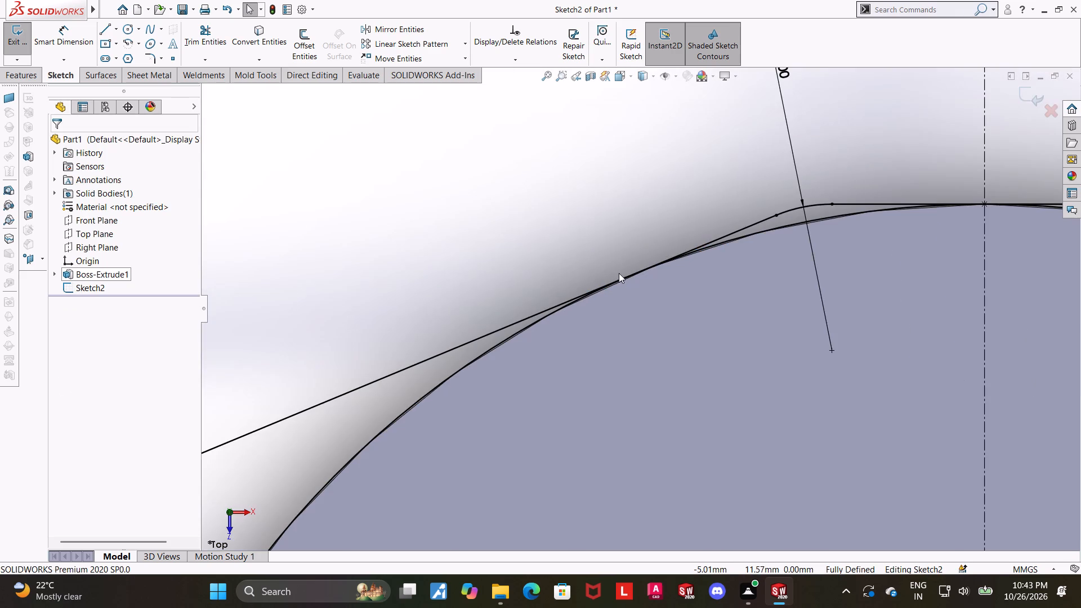
scroll(619, 278, down, 3)
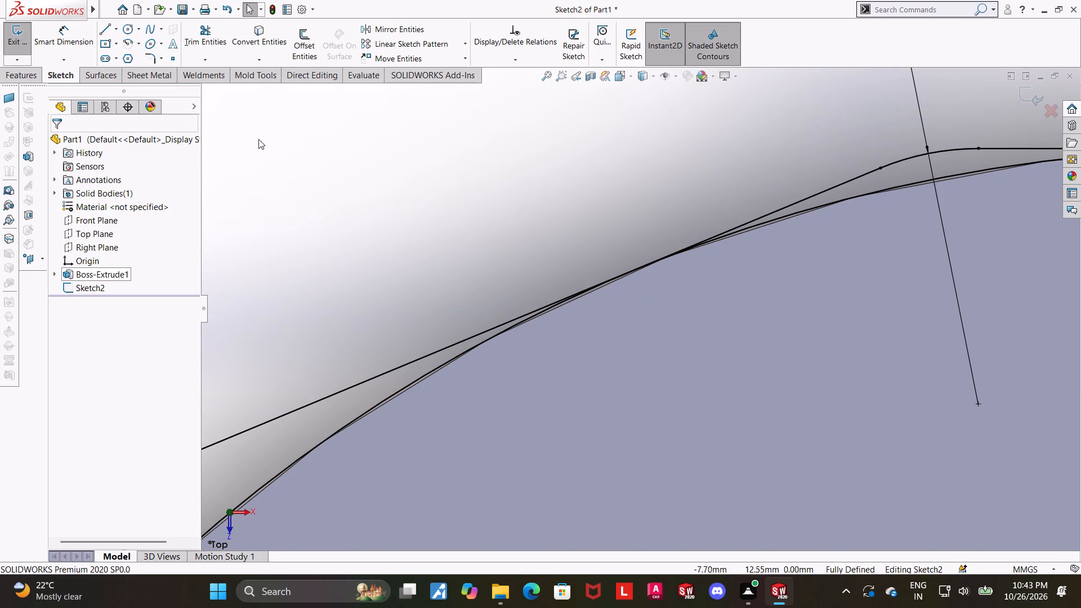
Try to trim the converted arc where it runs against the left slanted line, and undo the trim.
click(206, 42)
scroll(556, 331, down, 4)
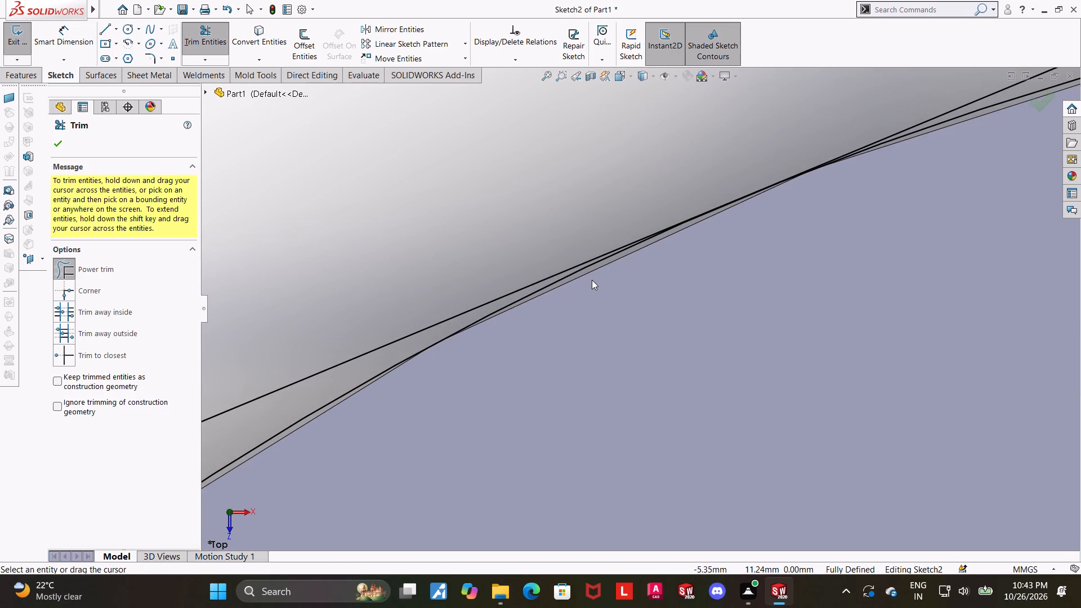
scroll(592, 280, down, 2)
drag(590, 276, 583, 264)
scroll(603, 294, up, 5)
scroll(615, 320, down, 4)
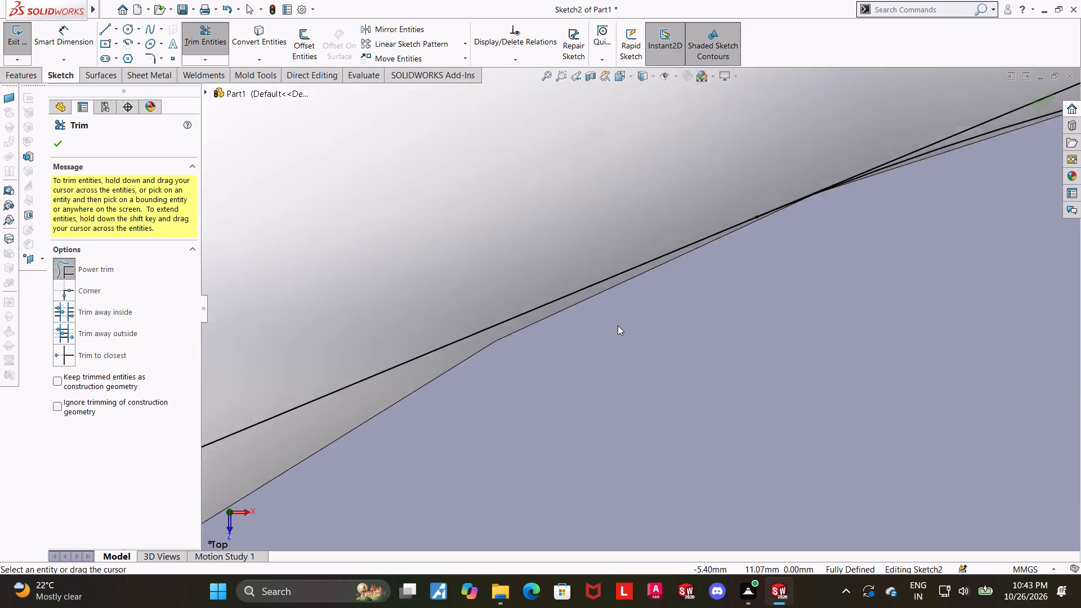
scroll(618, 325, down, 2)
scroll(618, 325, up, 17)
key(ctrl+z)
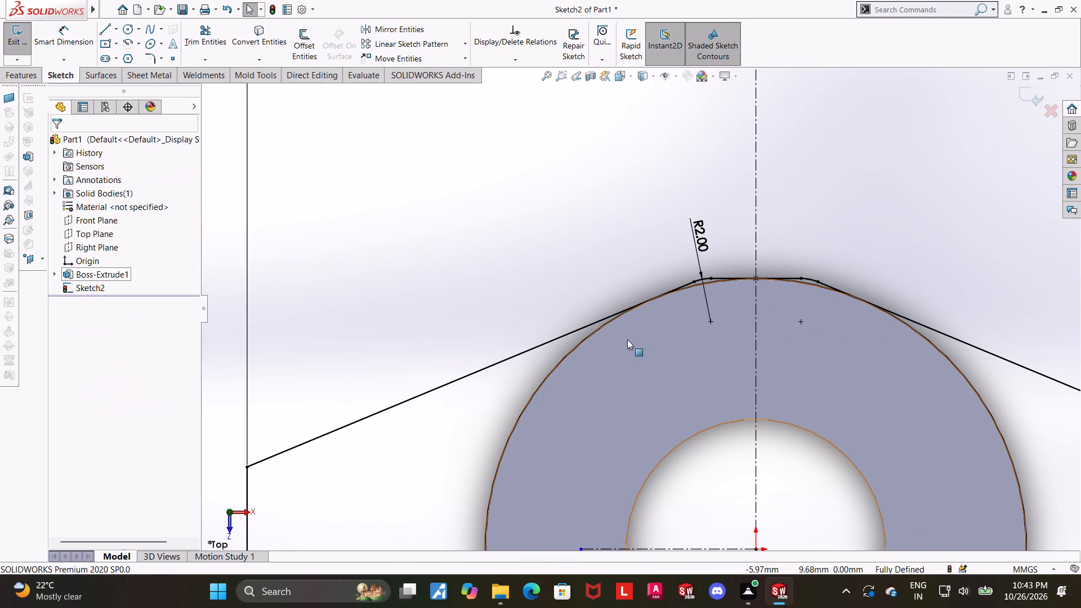
Examine the arm profile around the R2 fillet and the clamp's outer edge.
scroll(714, 312, down, 5)
key(Escape)
scroll(663, 241, down, 5)
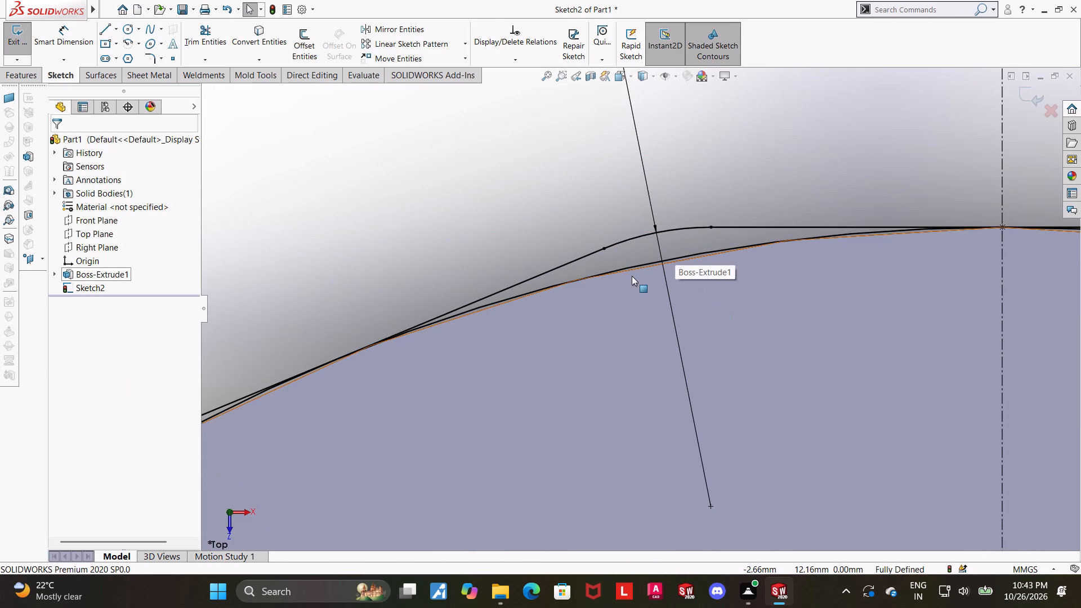
scroll(528, 288, up, 12)
scroll(672, 377, up, 5)
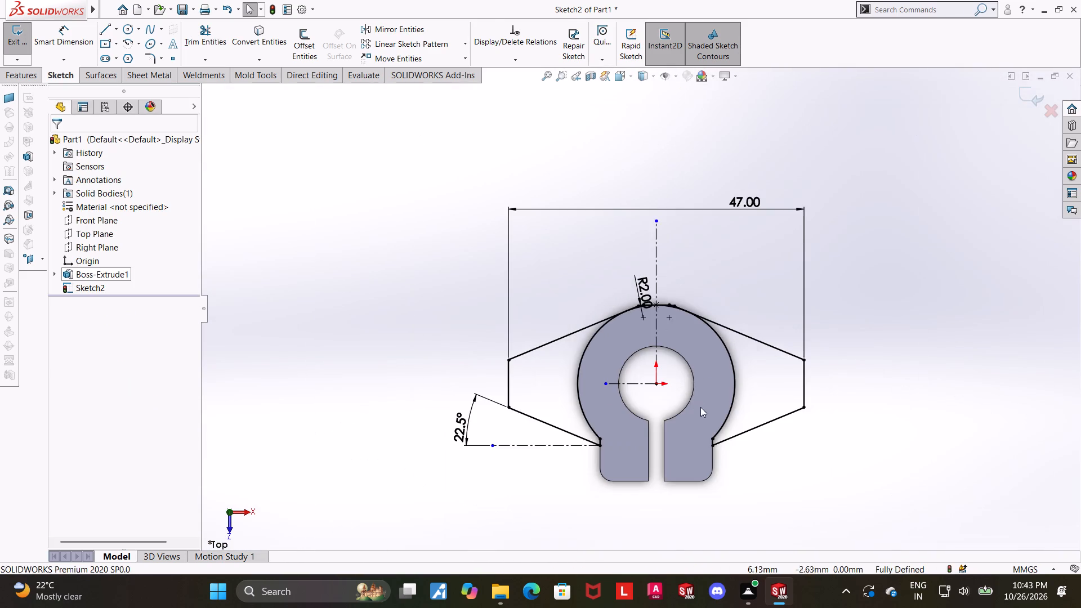
scroll(704, 421, down, 2)
key(Escape)
middle_drag(848, 444, 847, 359)
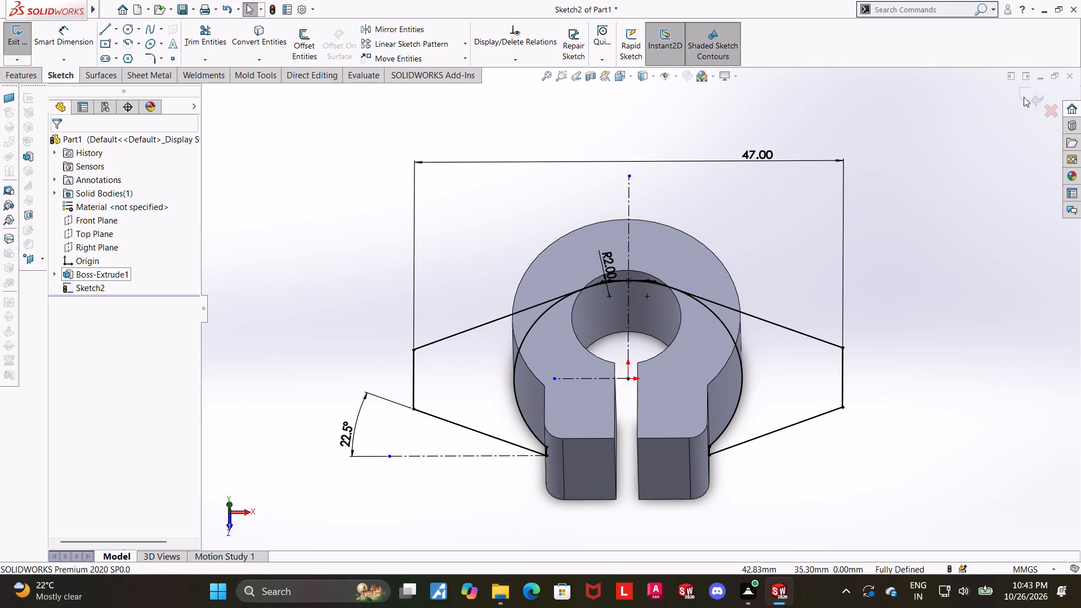
Extrude only the left and right arm regions of the arm sketch 7 mm, merged with the clamp body.
click(1026, 95)
click(8, 42)
middle_drag(401, 424, 391, 409)
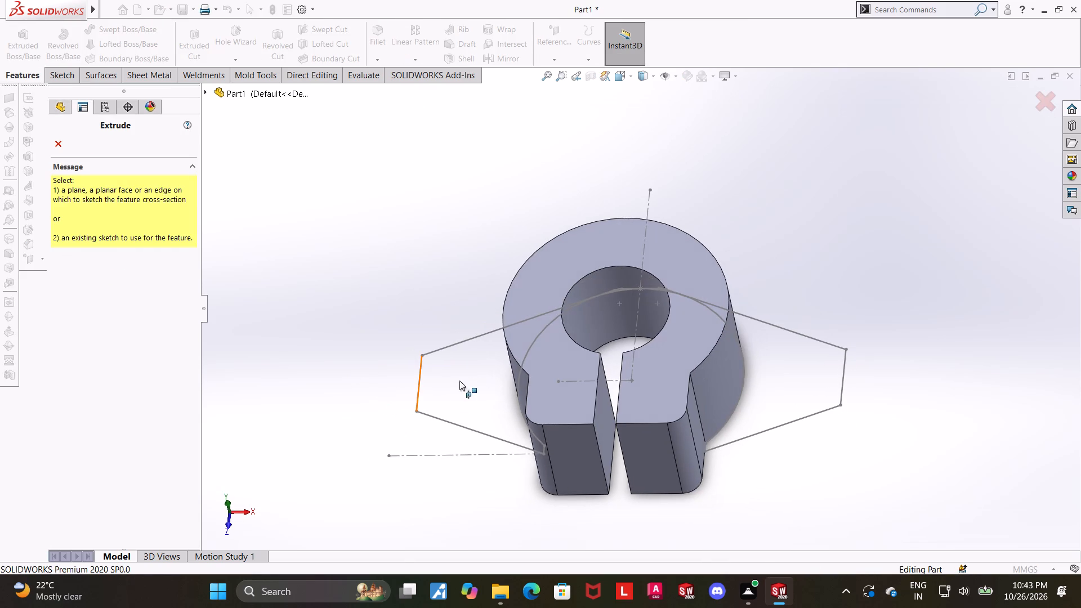
middle_drag(395, 378, 406, 439)
click(472, 351)
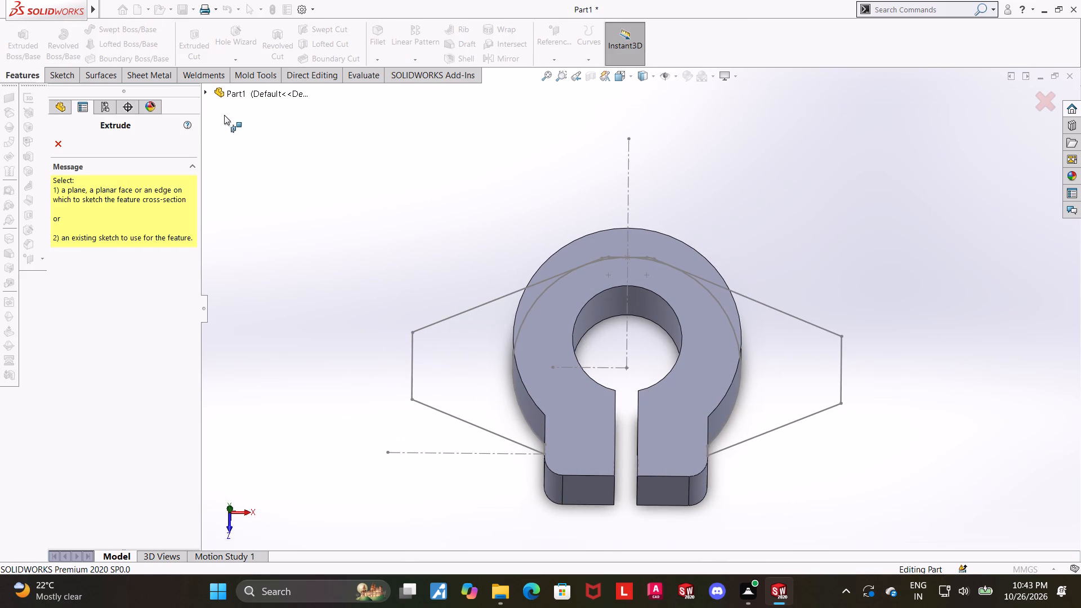
click(209, 93)
click(230, 240)
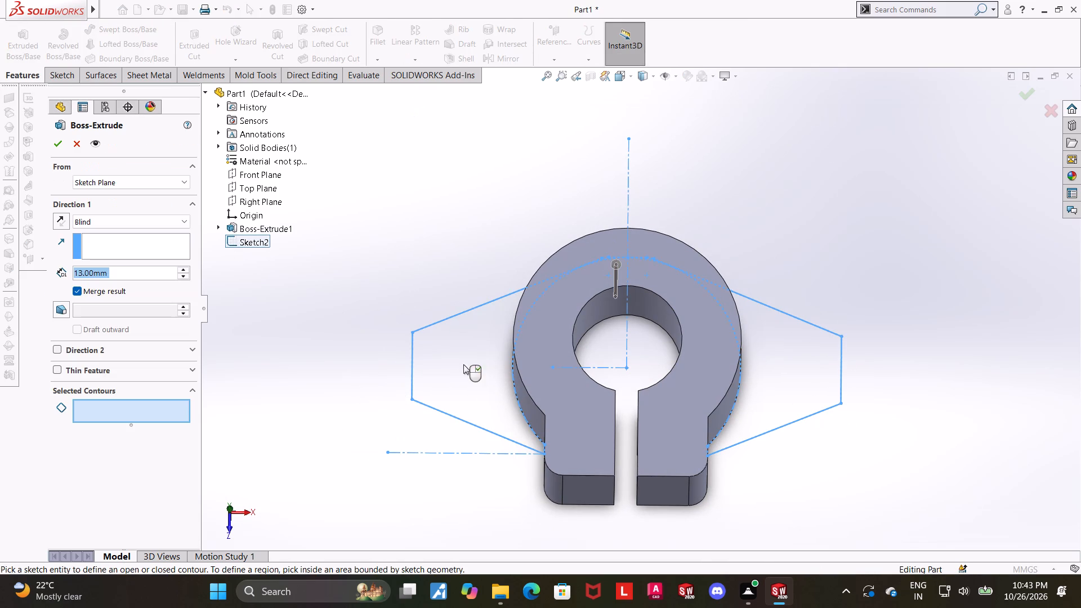
click(454, 373)
middle_drag(829, 414, 827, 518)
click(823, 355)
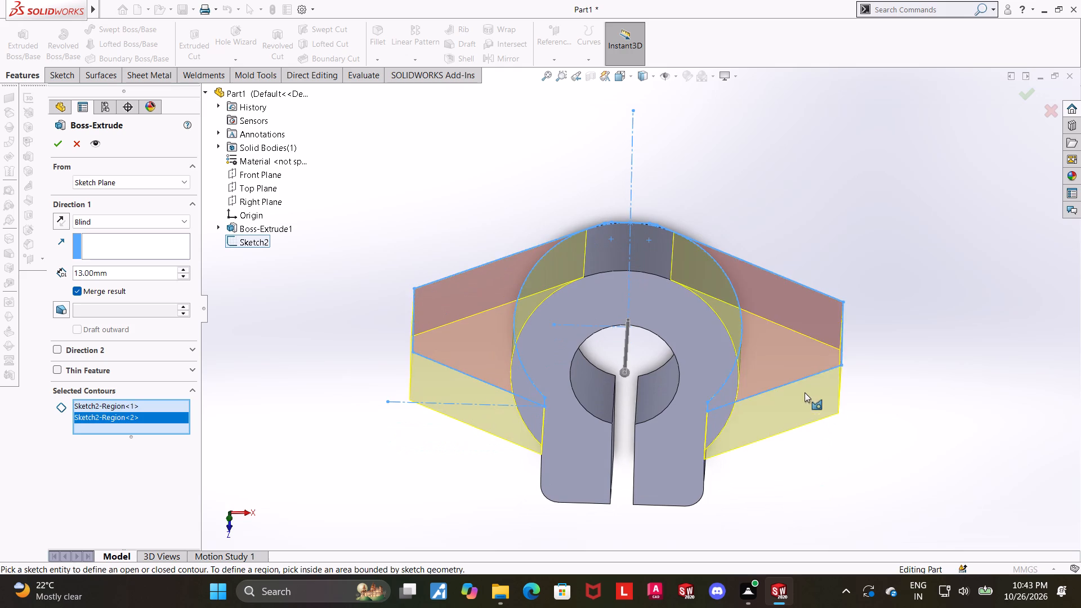
middle_drag(801, 401, 801, 307)
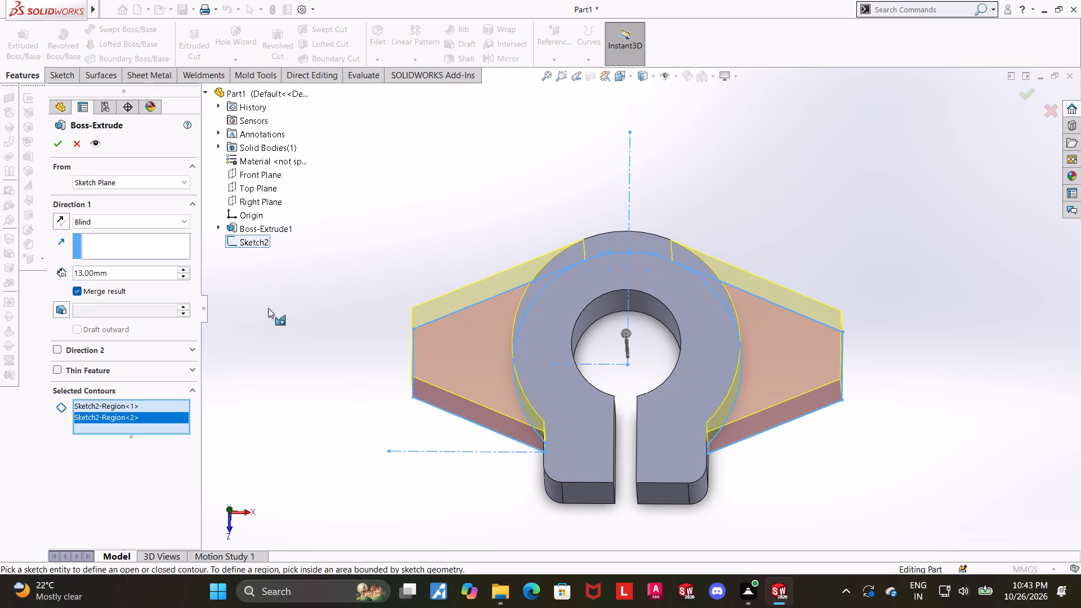
click(124, 279)
drag(128, 272, 6, 272)
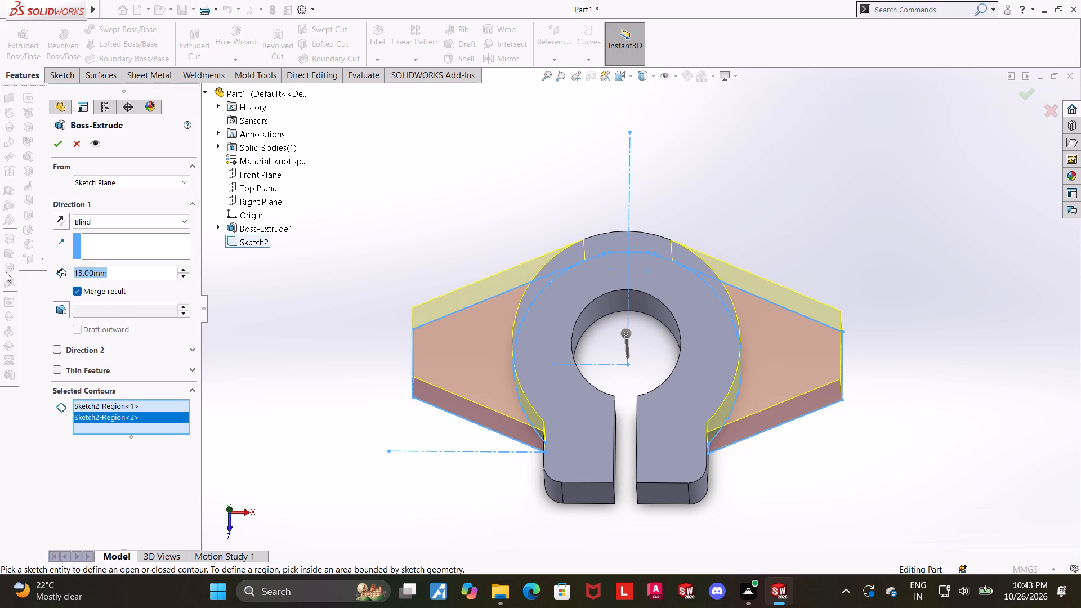
key(7)
key(Return)
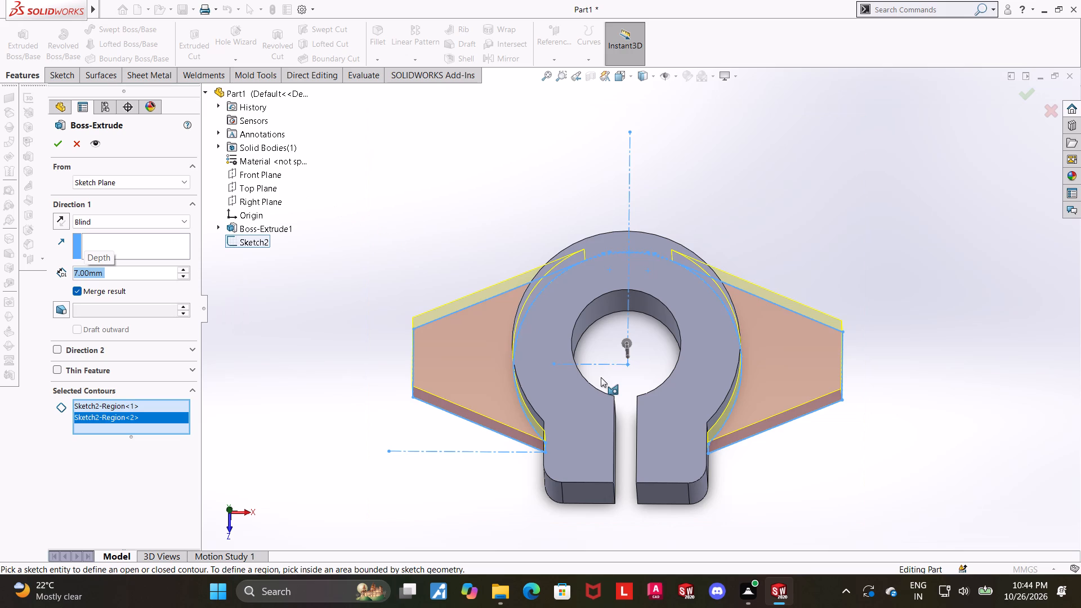
middle_drag(576, 387, 522, 383)
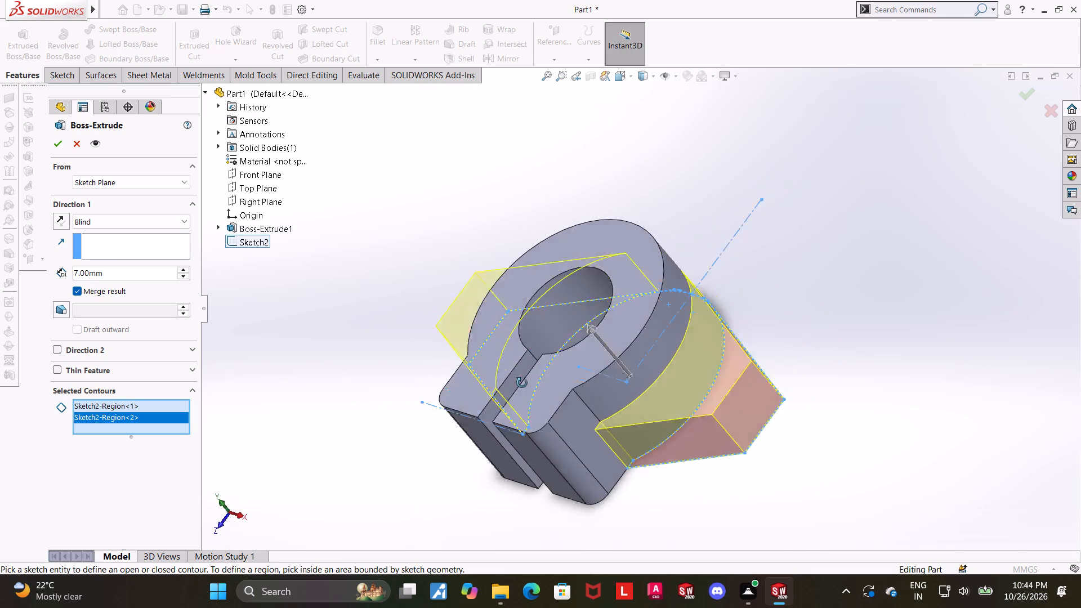
middle_drag(522, 383, 542, 356)
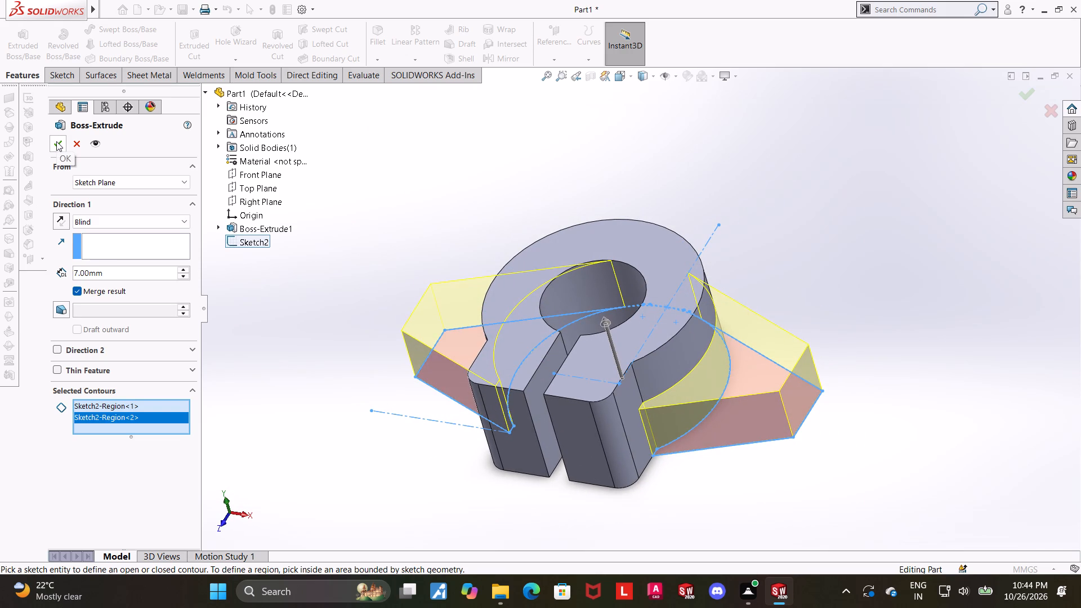
click(56, 141)
drag(596, 458, 598, 463)
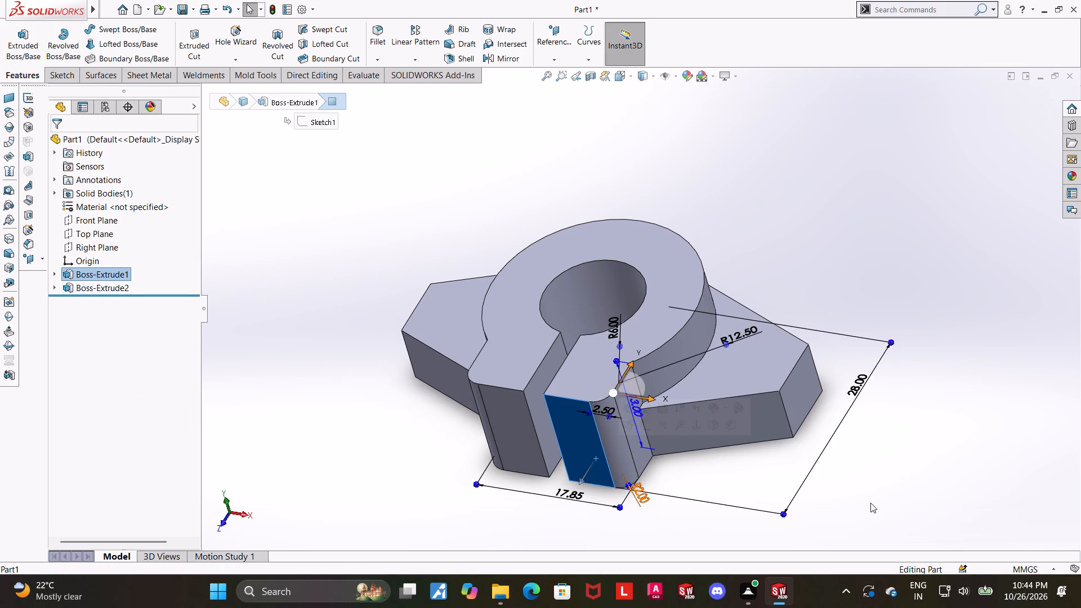
click(827, 506)
middle_drag(802, 493, 815, 476)
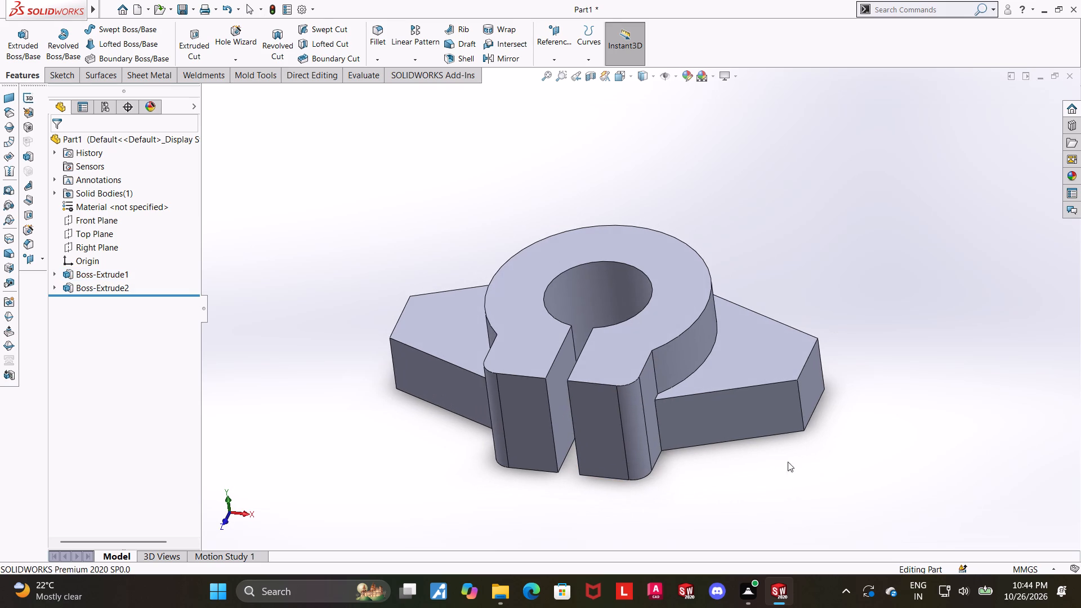
Reopen the arm sketch, round the four outer corners of the left and right arms with 2 mm sketch fillets, and exit the sketch.
click(57, 285)
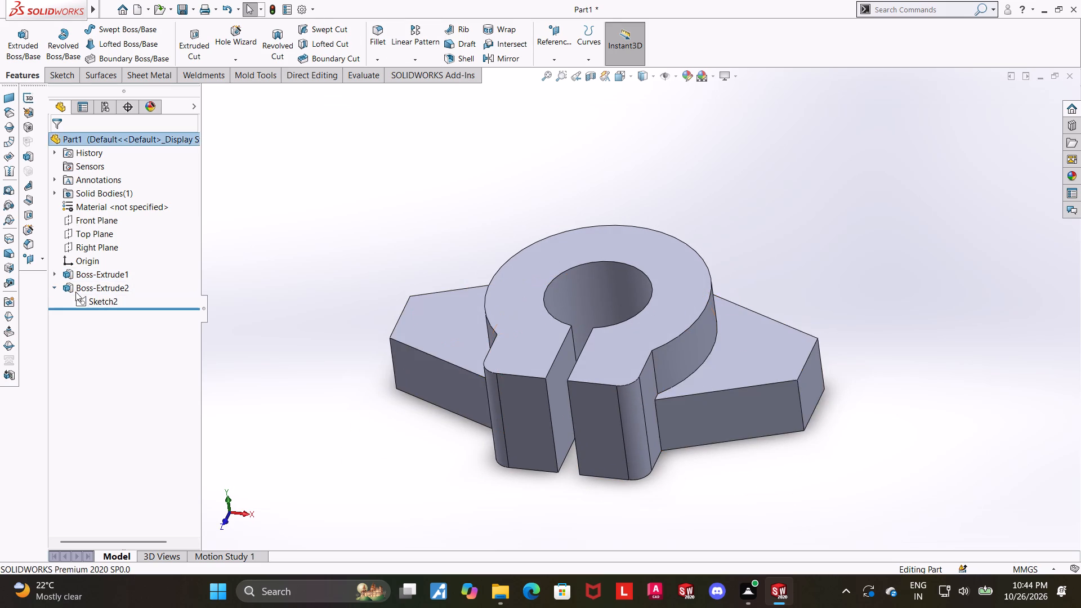
click(84, 297)
click(95, 266)
click(104, 298)
click(128, 289)
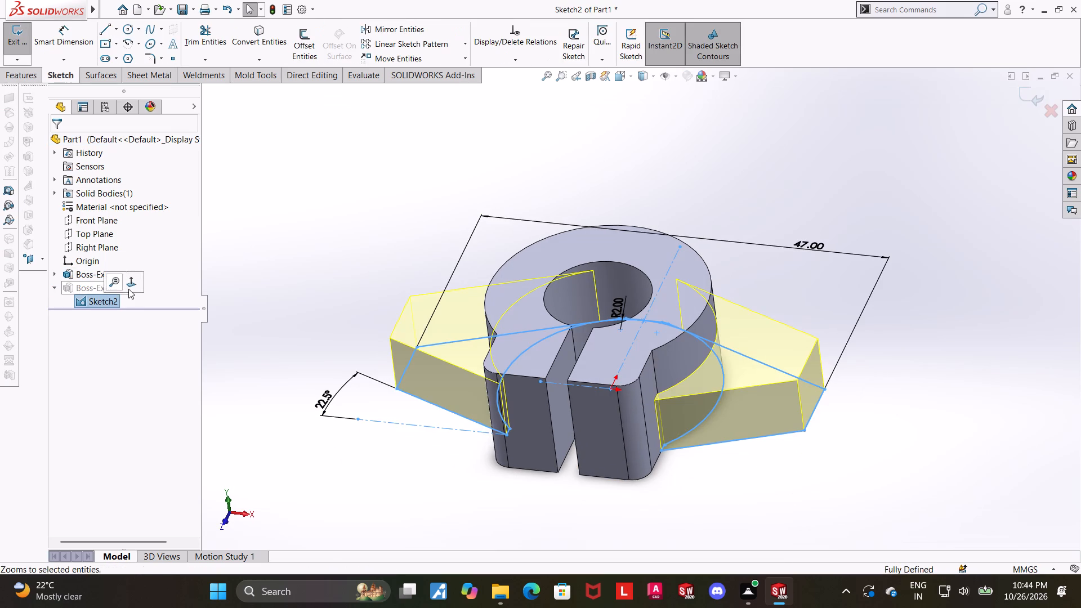
click(391, 278)
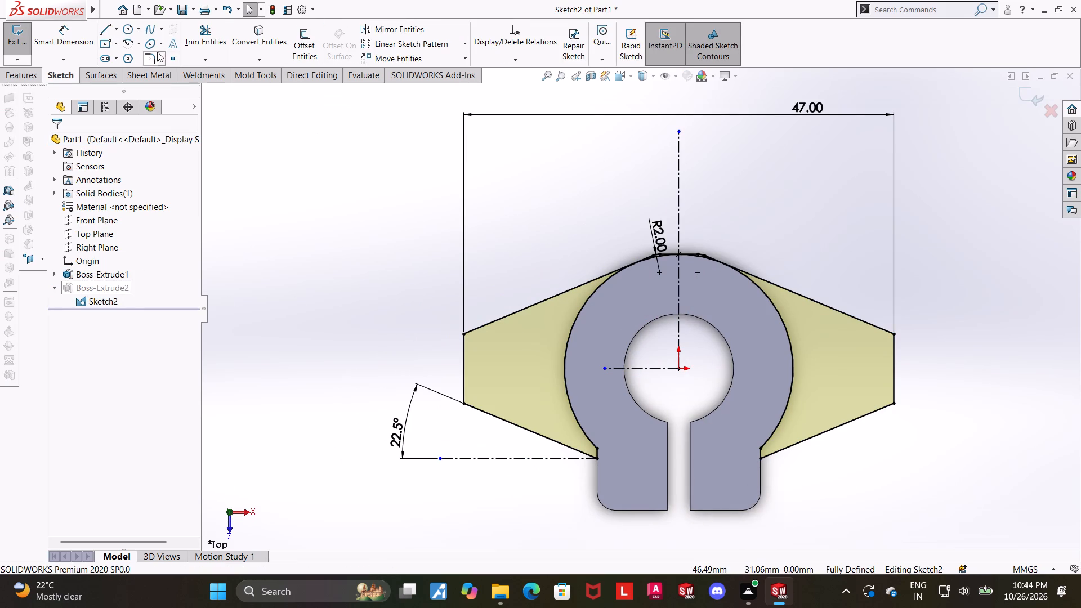
click(153, 52)
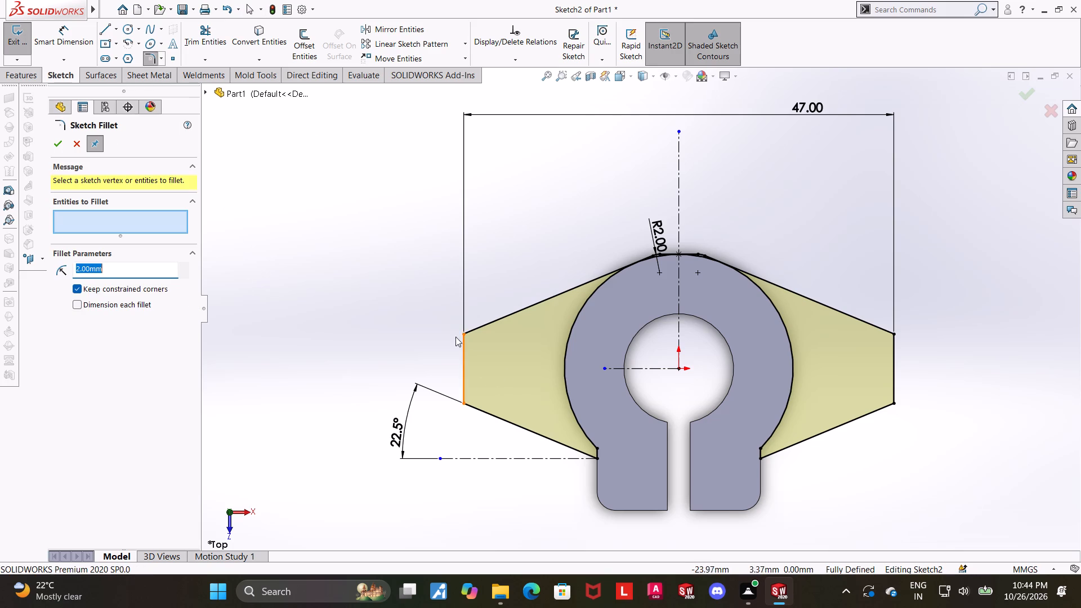
click(466, 337)
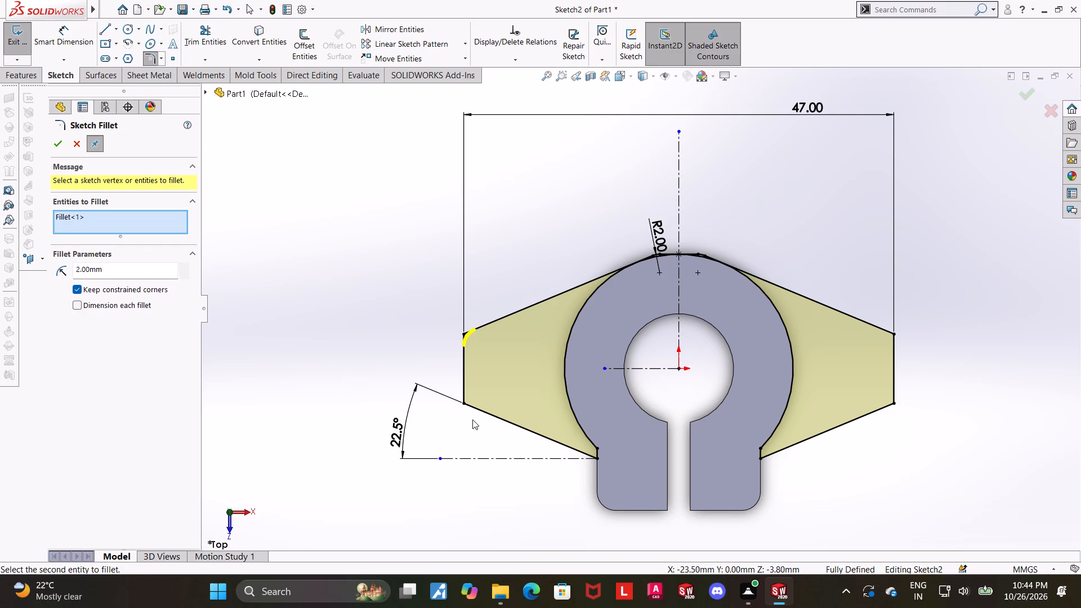
click(465, 403)
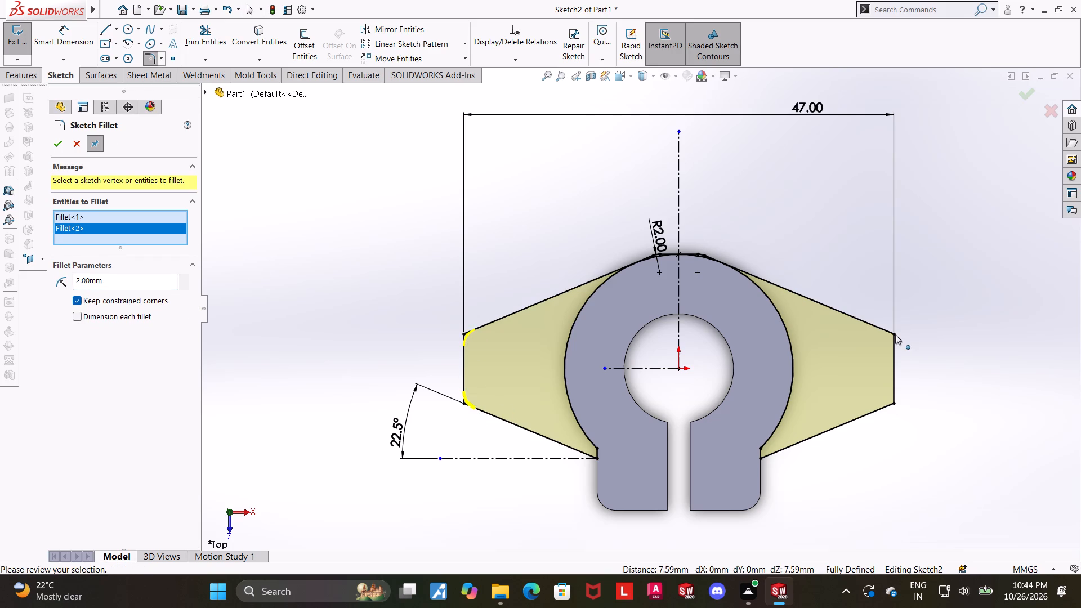
click(894, 334)
click(895, 402)
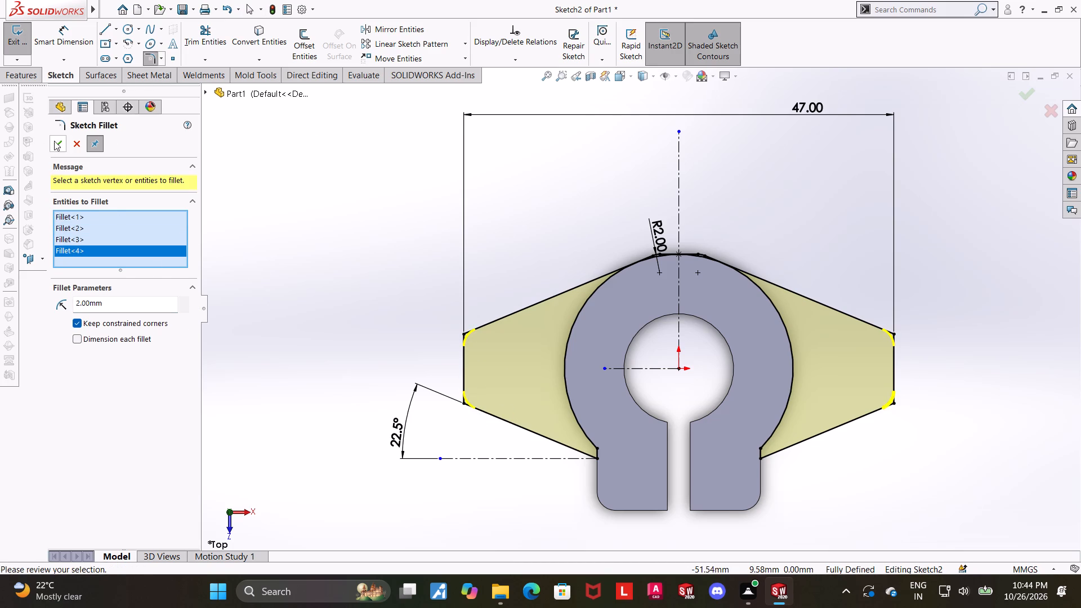
click(54, 141)
click(374, 196)
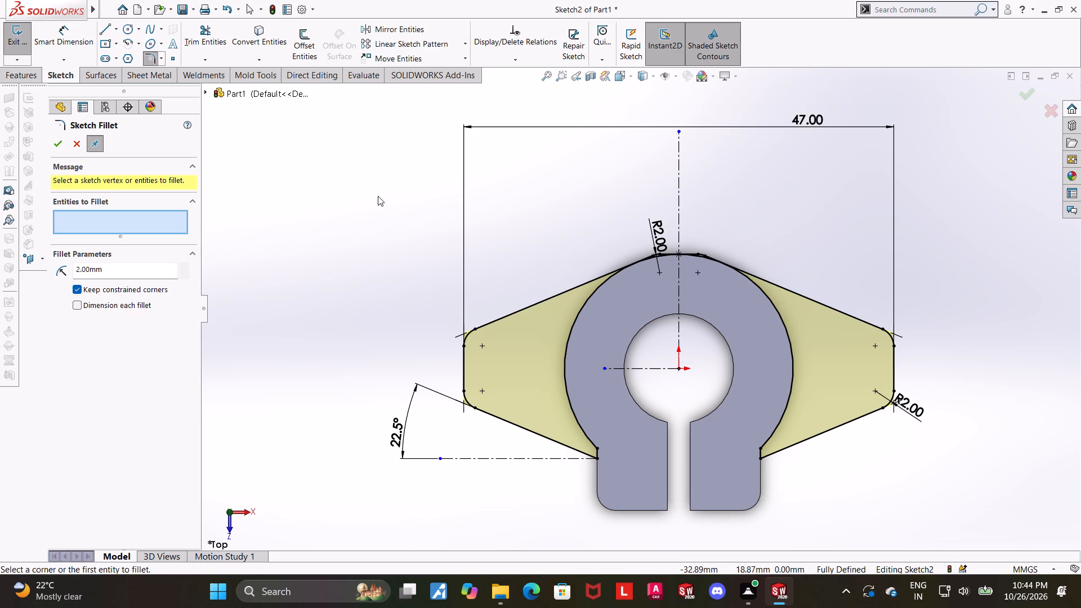
click(1026, 92)
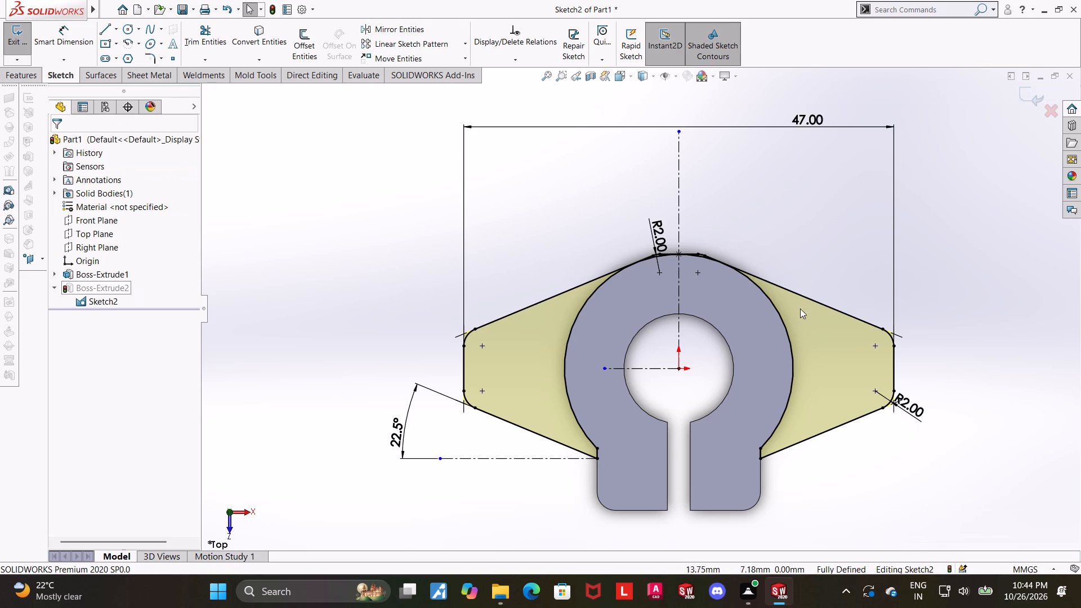
click(1025, 95)
Edit the 7 mm arm extrusion to also include the two thin sketch regions beside the centerline at the ring's outer edge.
click(92, 289)
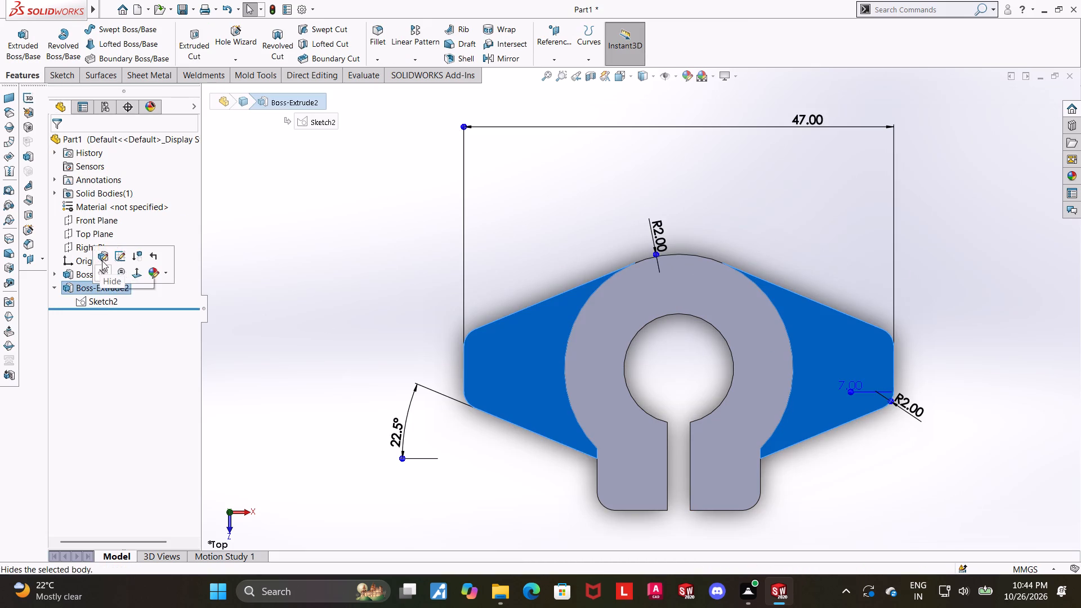
click(102, 261)
double_click(157, 401)
scroll(654, 263, down, 4)
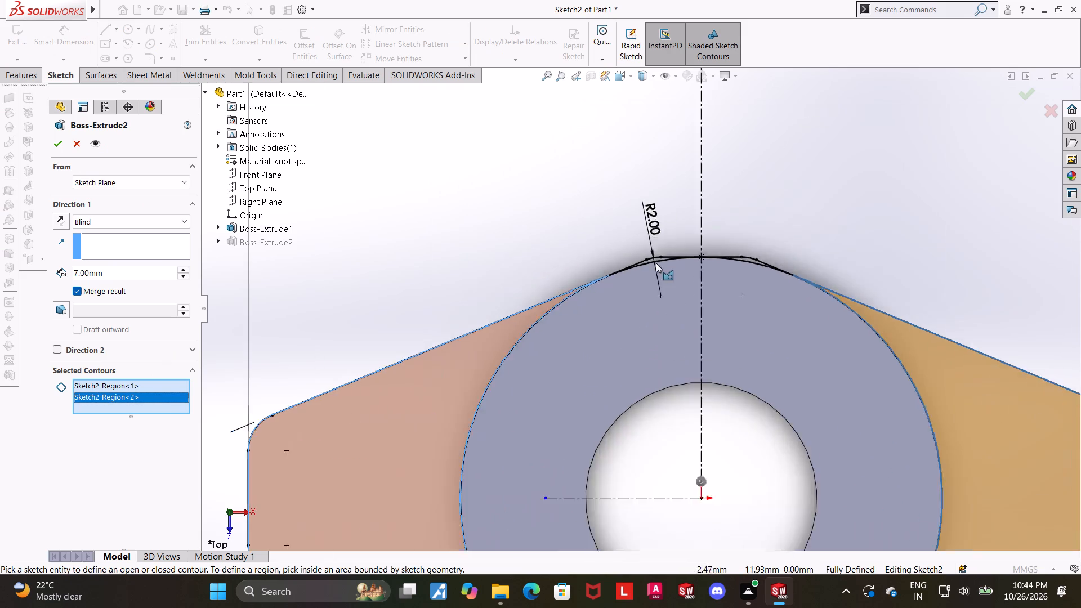
scroll(656, 263, down, 7)
click(644, 274)
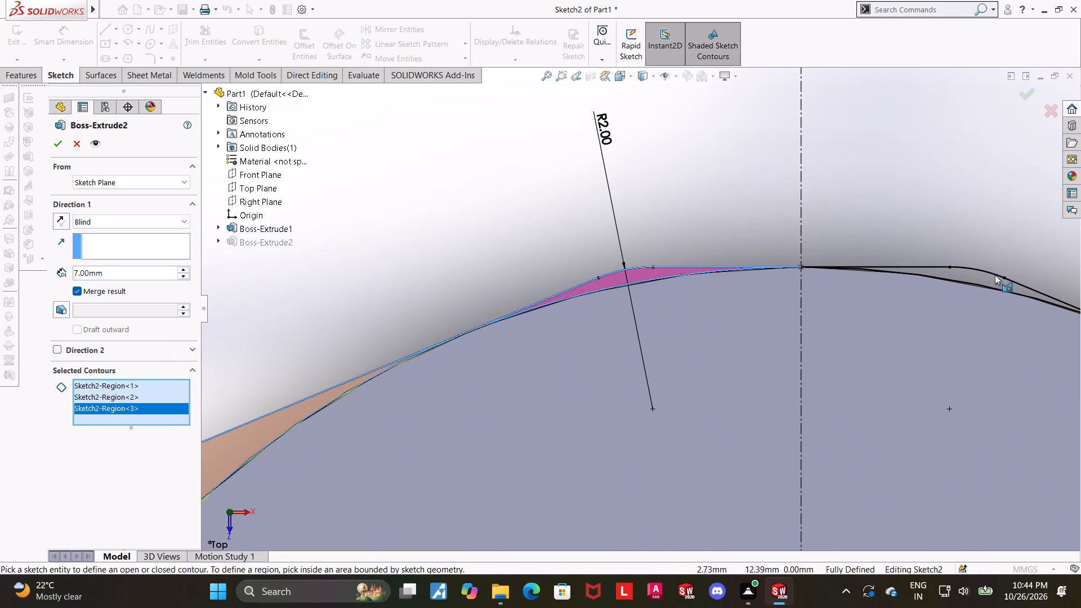
click(989, 277)
scroll(571, 374, up, 12)
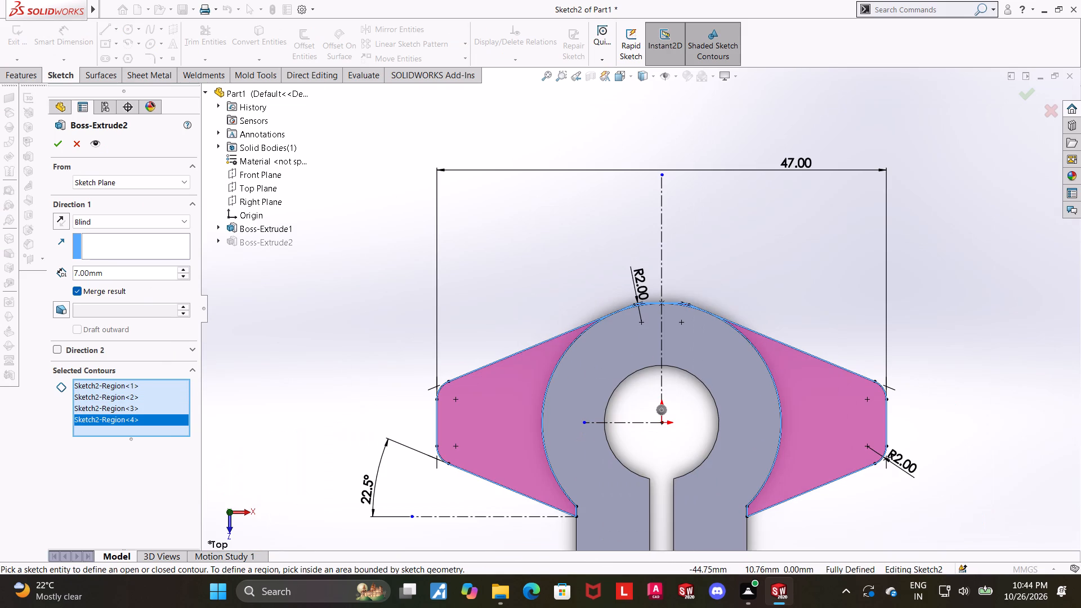
click(61, 149)
Examine the merged arms and clamp body around the ring's outer edge and in isometric view.
scroll(605, 305, up, 4)
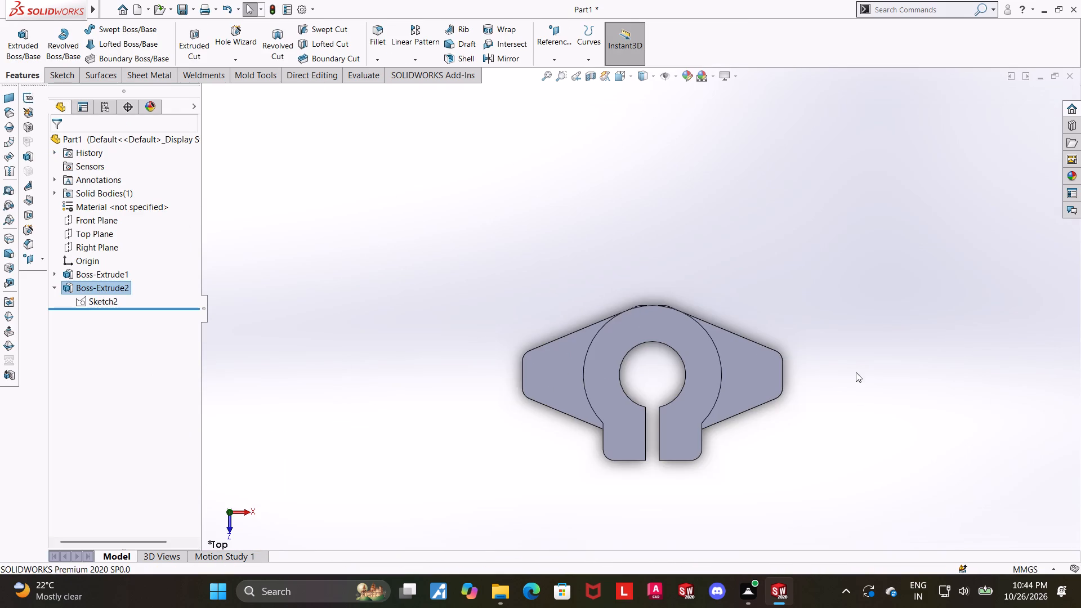
scroll(737, 336, down, 6)
middle_drag(467, 245, 466, 252)
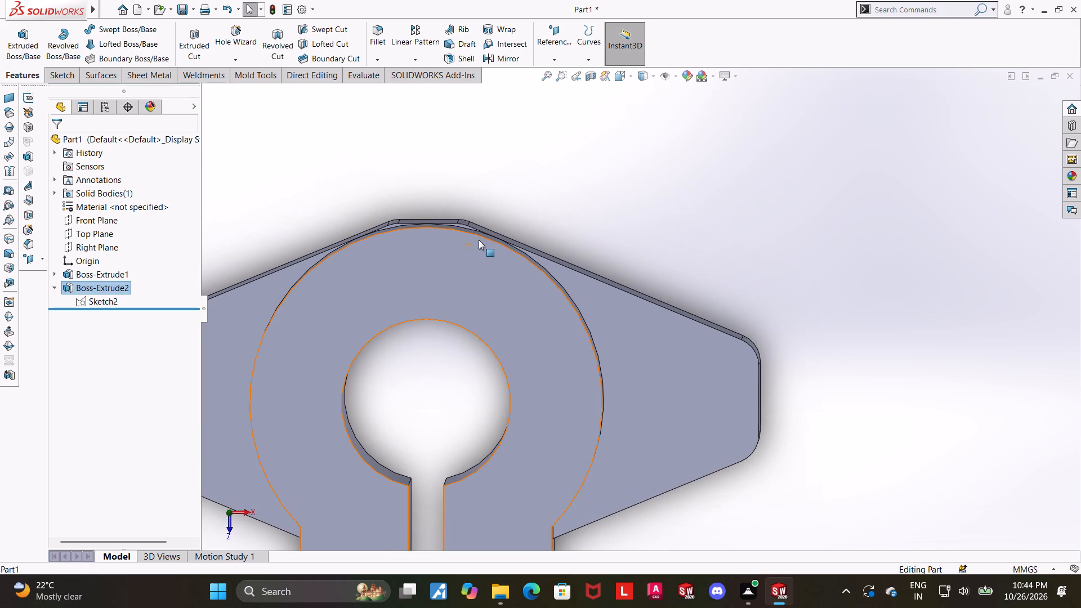
key(ctrl+7)
click(893, 358)
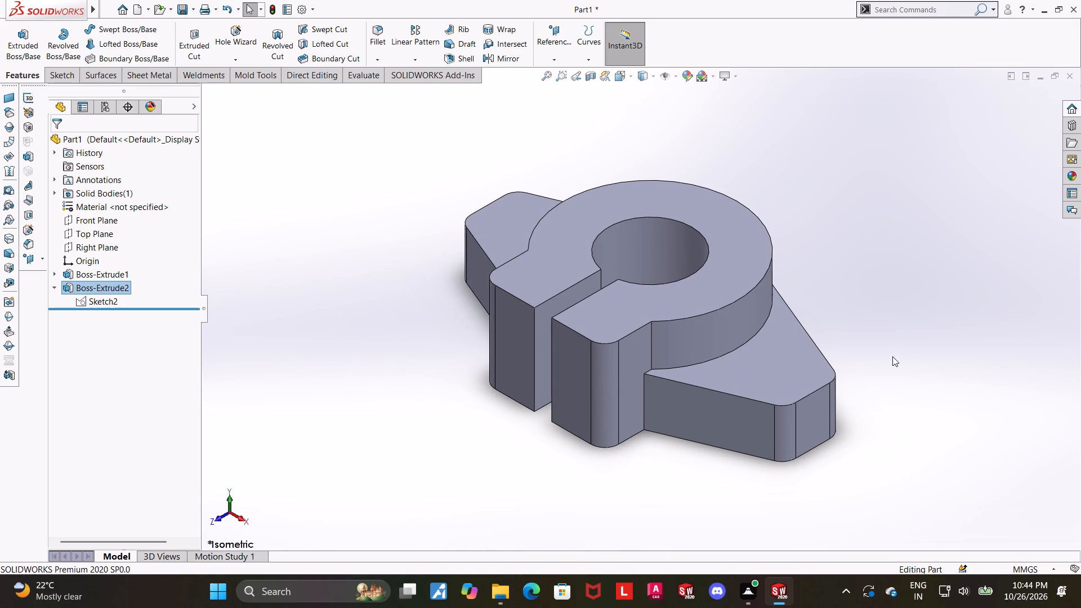
scroll(884, 353, up, 1)
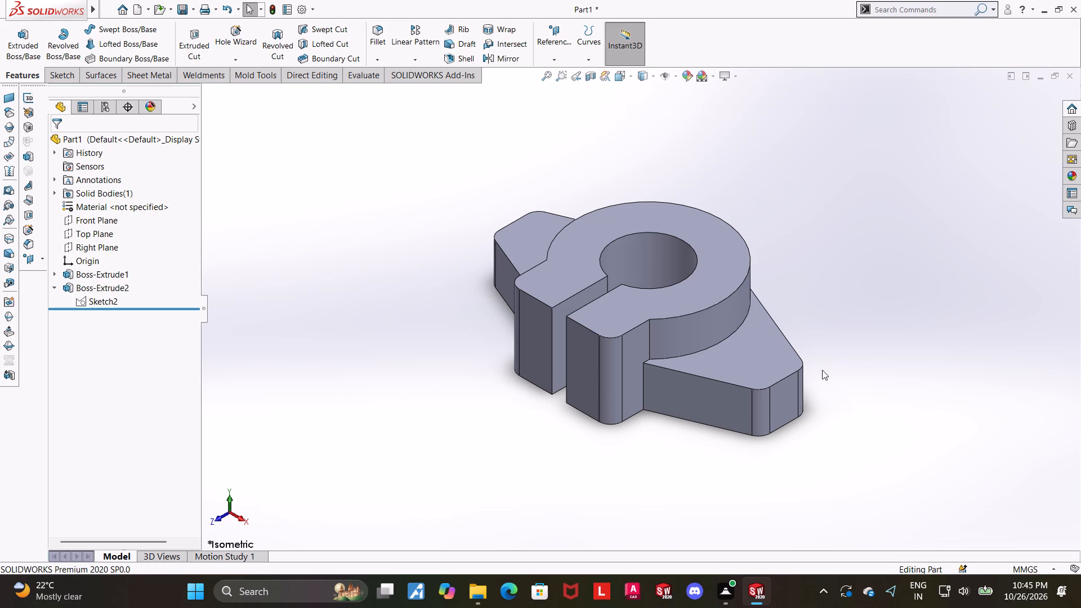
click(814, 468)
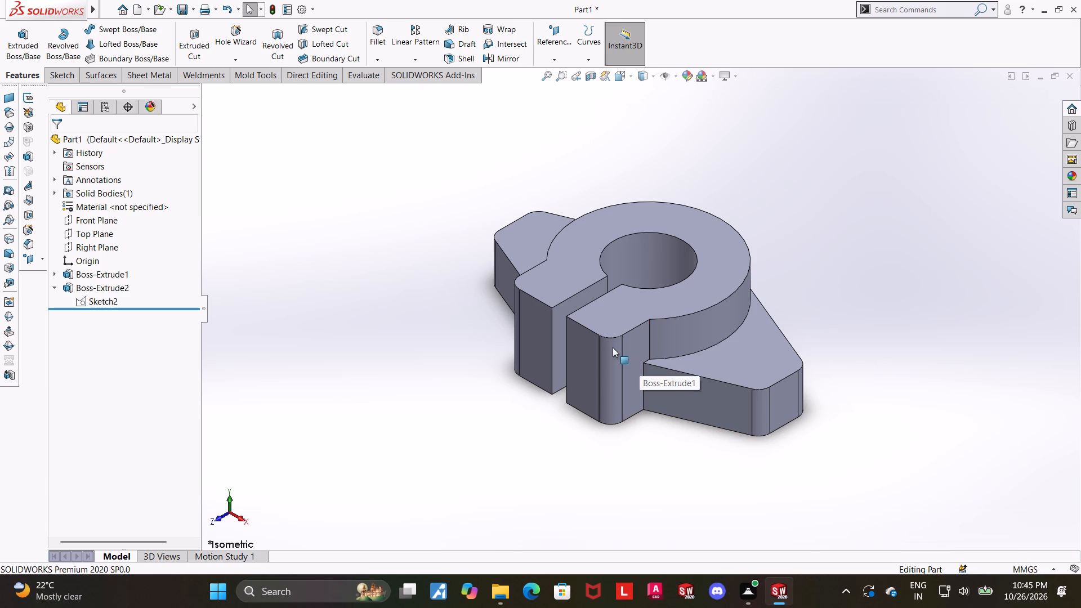
Start a new sketch on the flat outer side face of the right clamp lug, viewed normal to the face.
scroll(646, 368, down, 5)
middle_drag(657, 372, 647, 365)
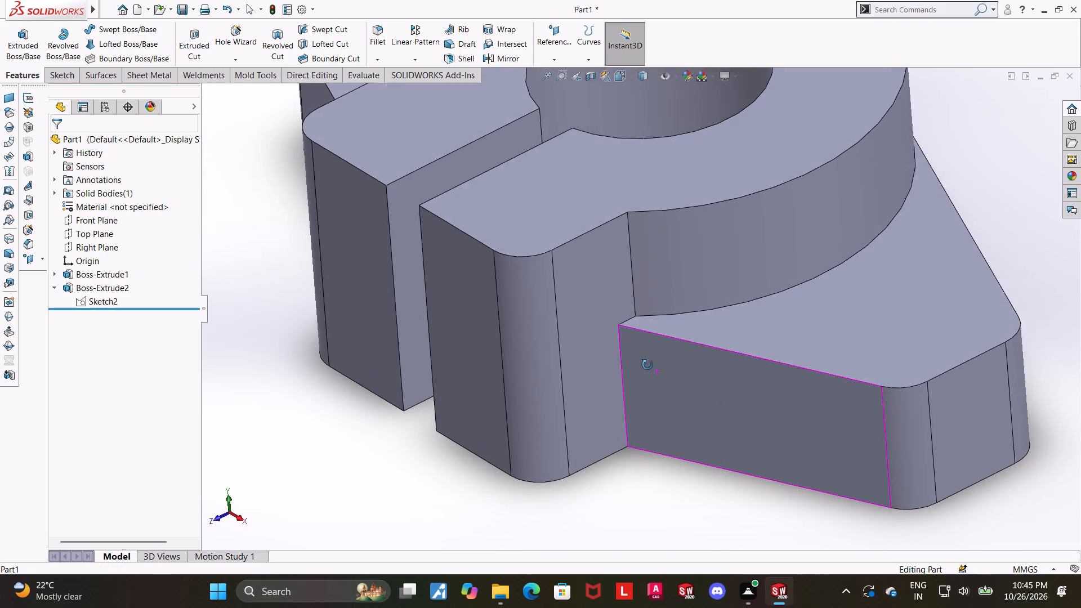
middle_drag(647, 365, 614, 328)
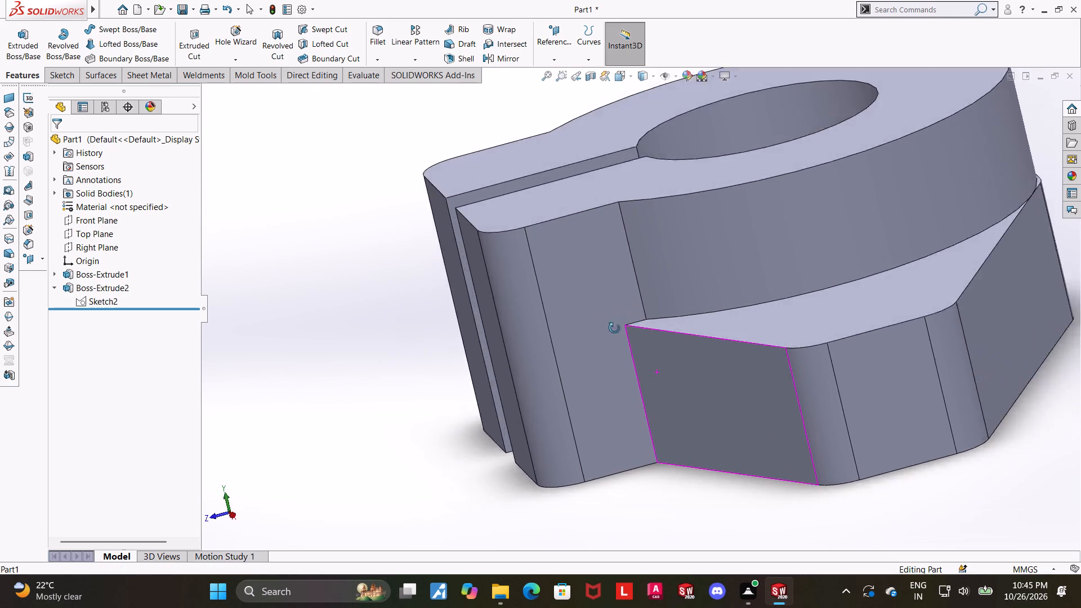
middle_drag(614, 328, 634, 325)
click(601, 290)
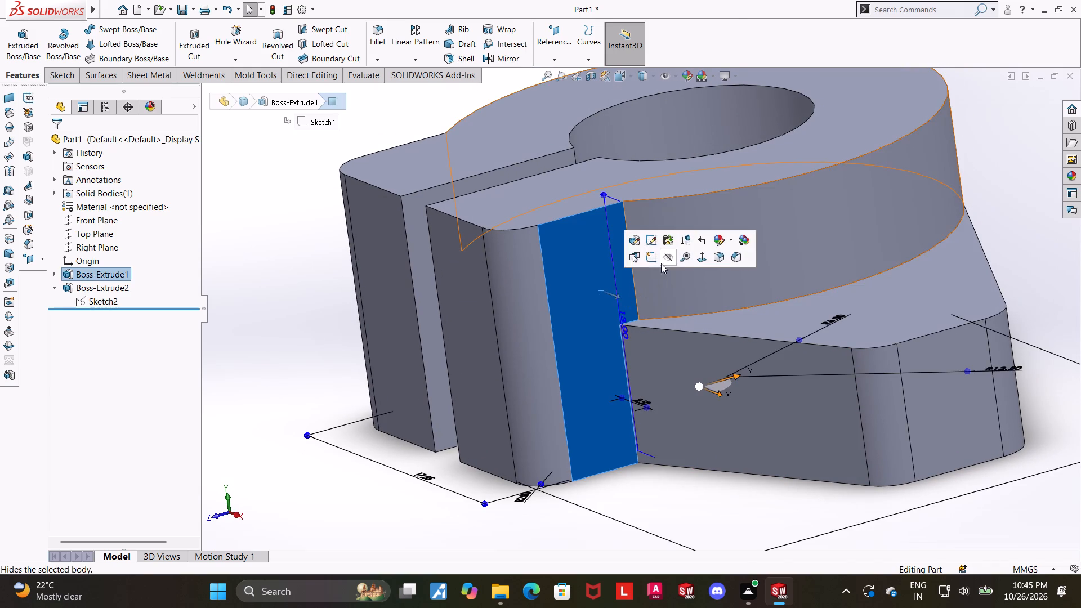
click(646, 259)
click(107, 312)
click(131, 298)
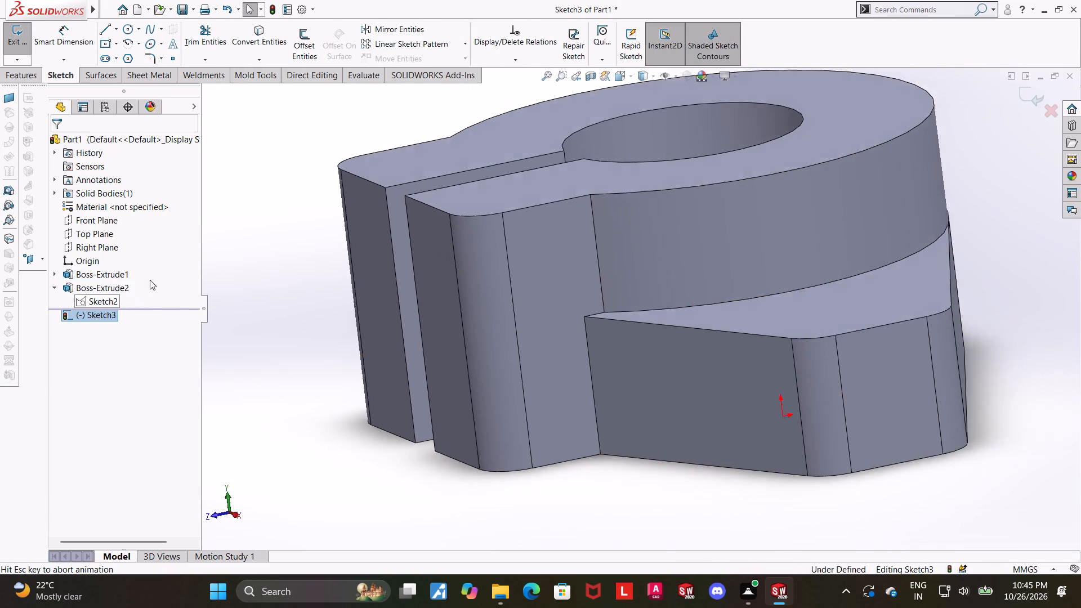
Sketch a circle with a radius of about 1.2 mm on the lug's side face, near mid-height.
click(129, 28)
scroll(513, 157, down, 2)
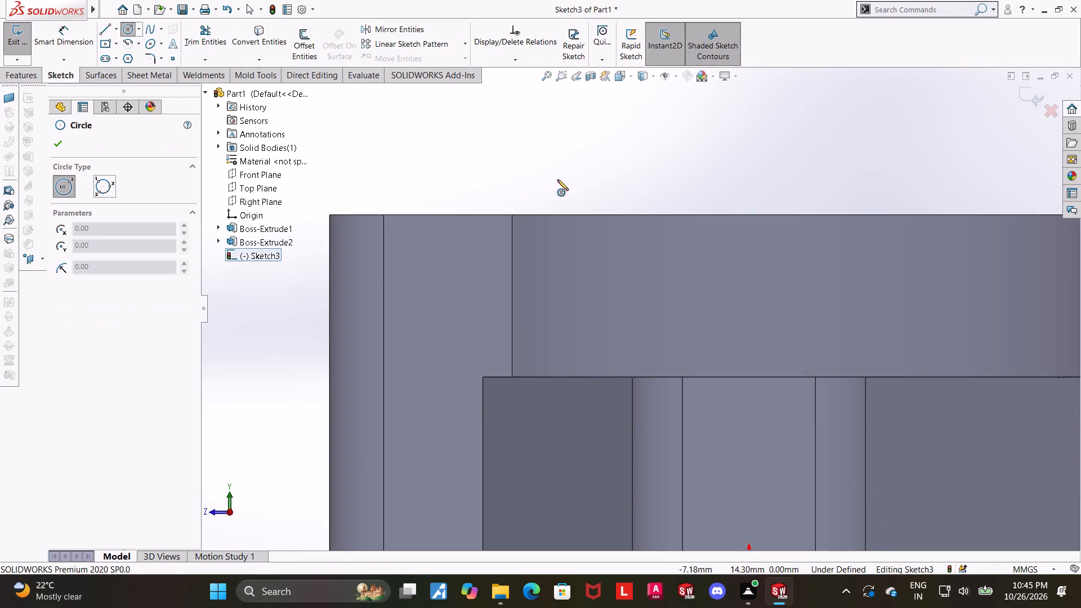
scroll(555, 186, down, 2)
scroll(526, 331, up, 5)
scroll(579, 424, down, 3)
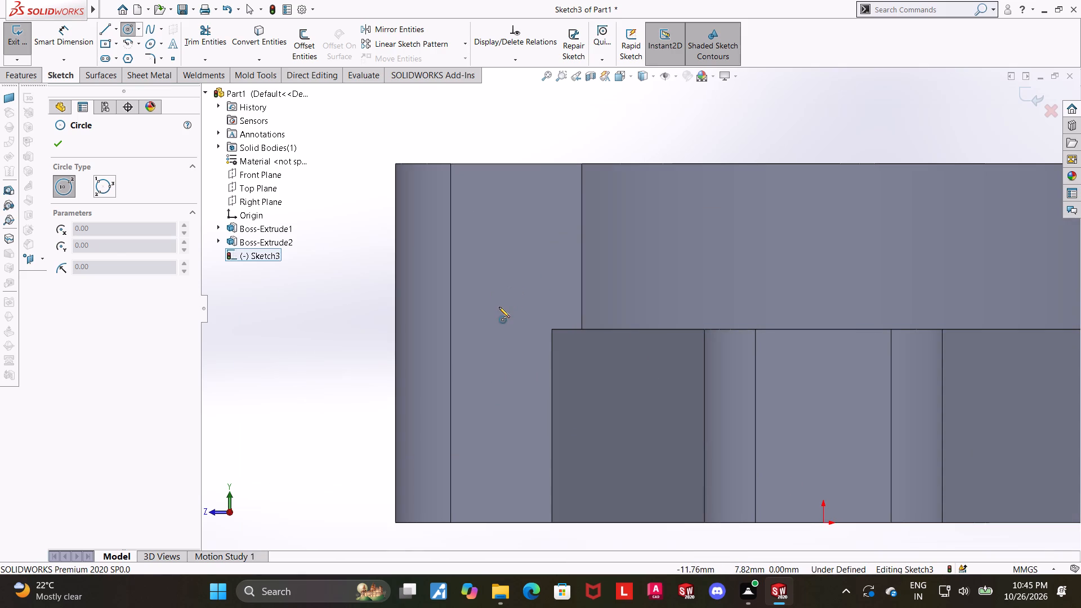
click(499, 307)
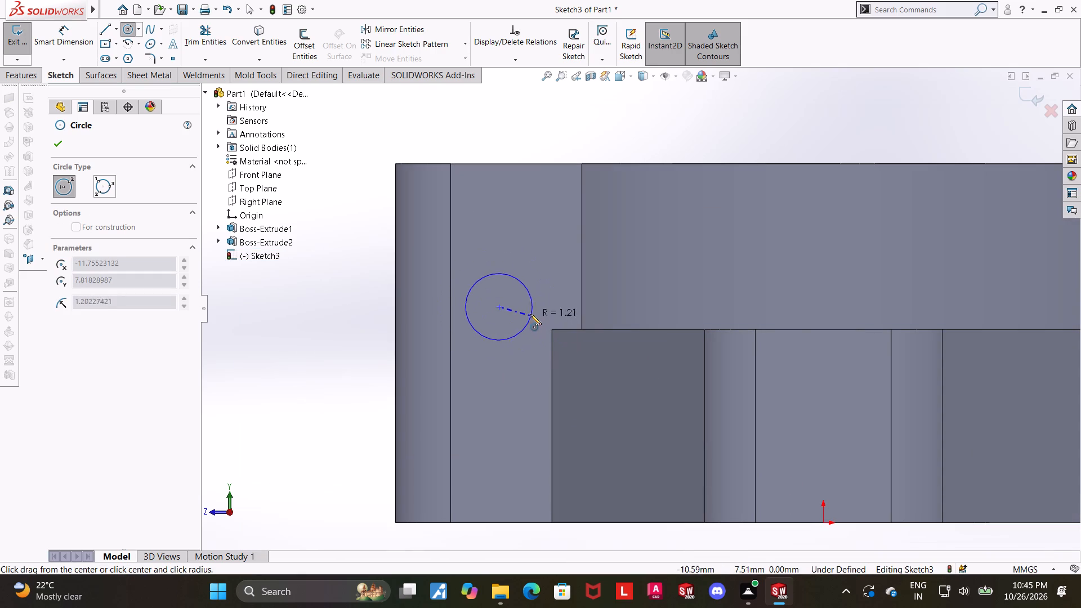
click(529, 314)
key(Escape)
Dimension the circle's center 6.5 mm above the lug's bottom edge.
click(79, 33)
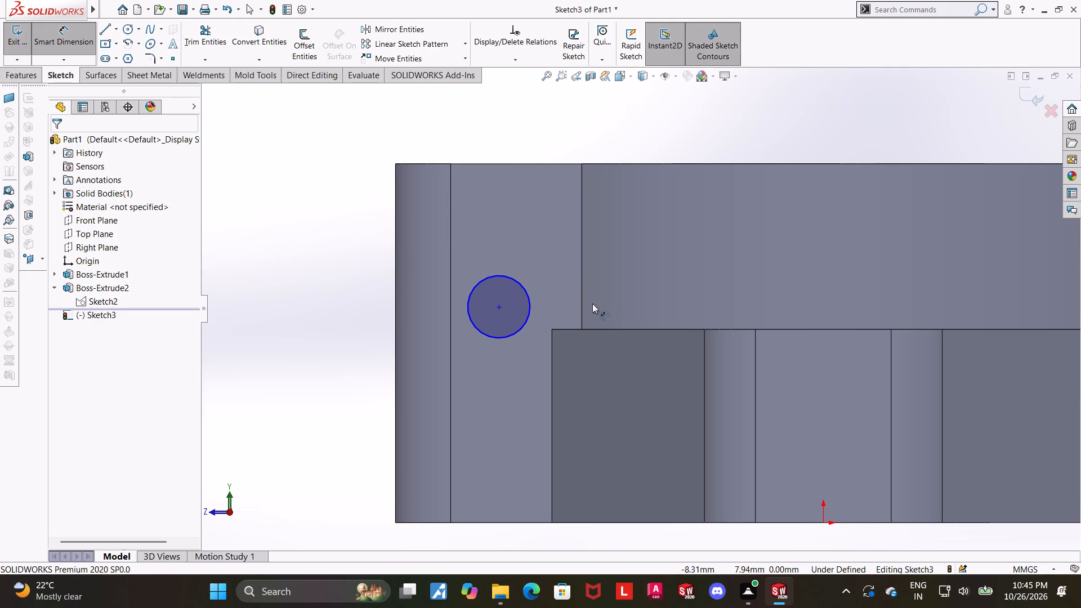
click(498, 305)
scroll(498, 305, up, 5)
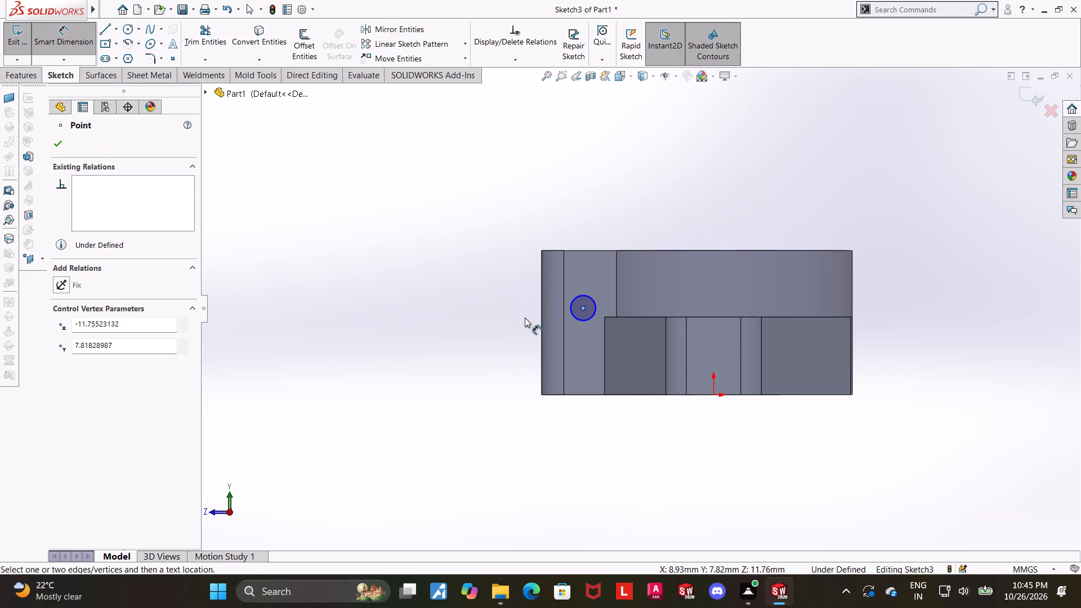
scroll(525, 318, down, 1)
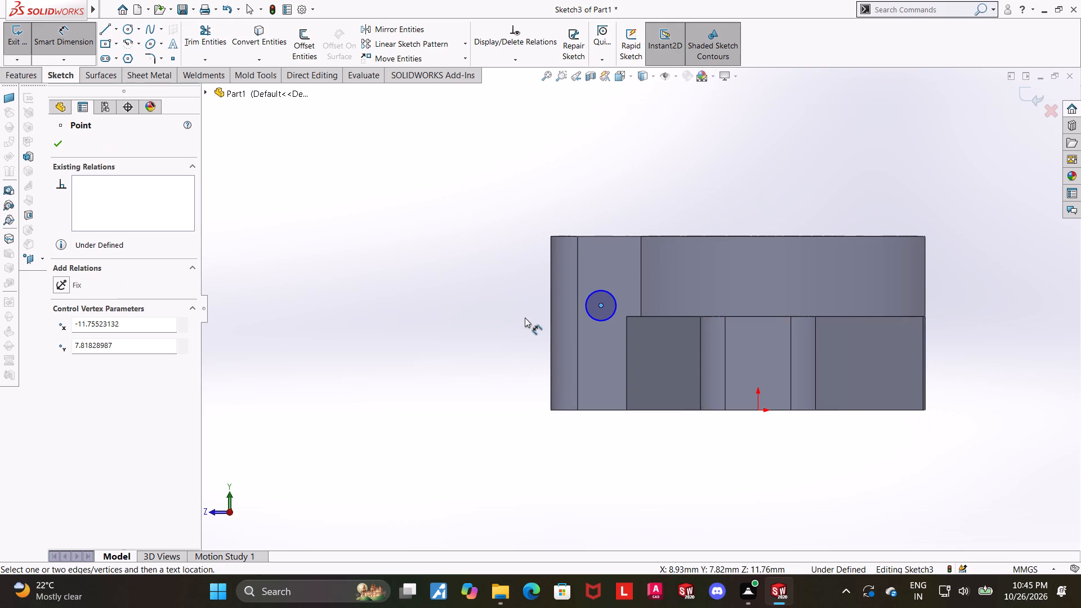
click(590, 409)
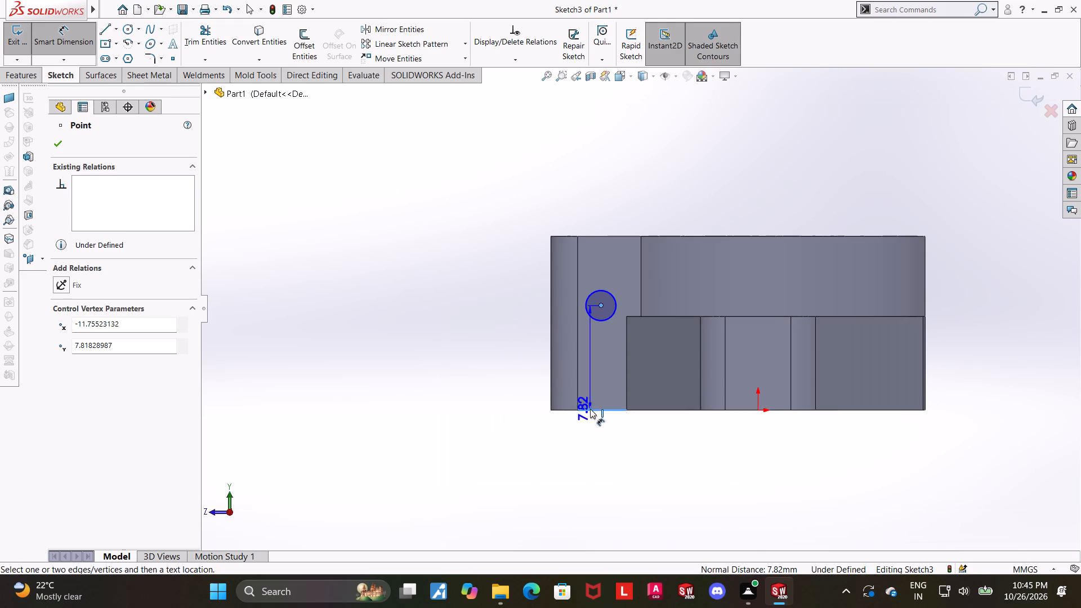
click(510, 385)
text(6.)
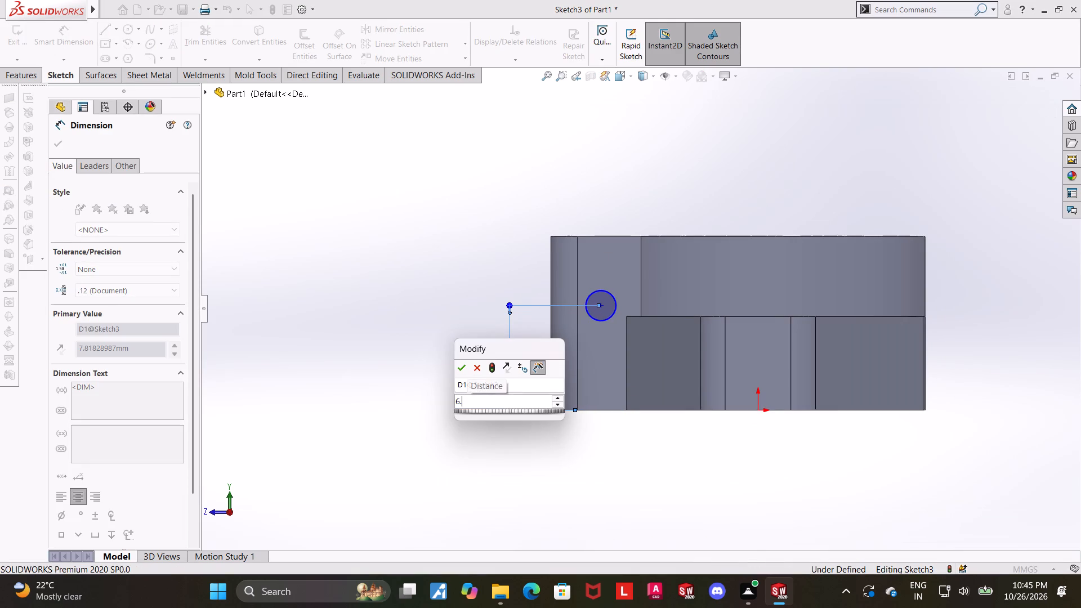
key(5)
key(Return)
key(Escape)
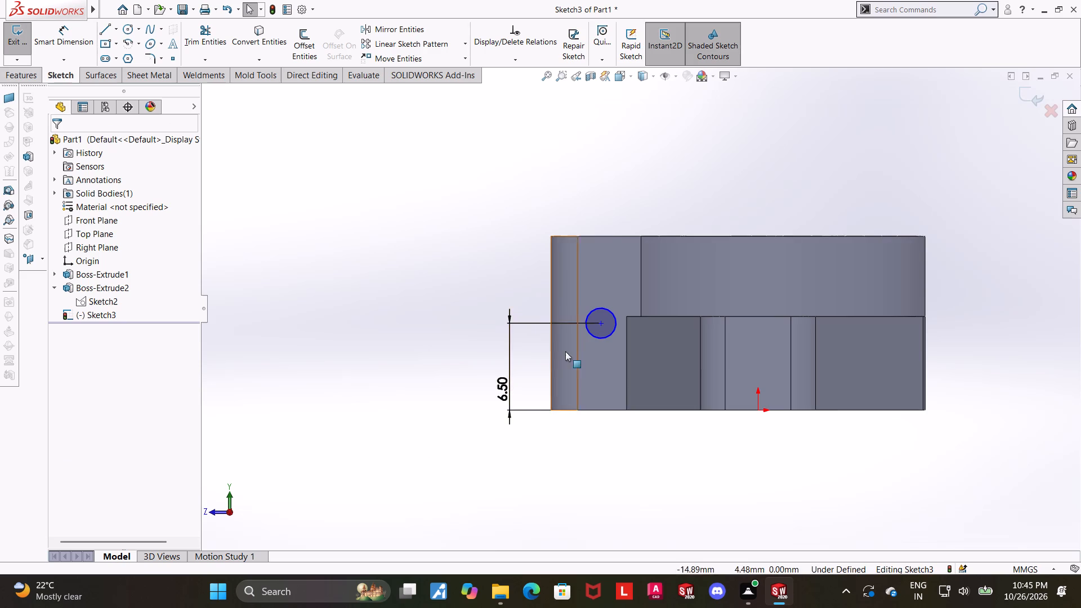
Dimension the circle's center 4.5 mm horizontally from the lug's front end edge.
scroll(770, 391, down, 1)
drag(66, 32, 72, 34)
scroll(575, 307, down, 1)
click(560, 303)
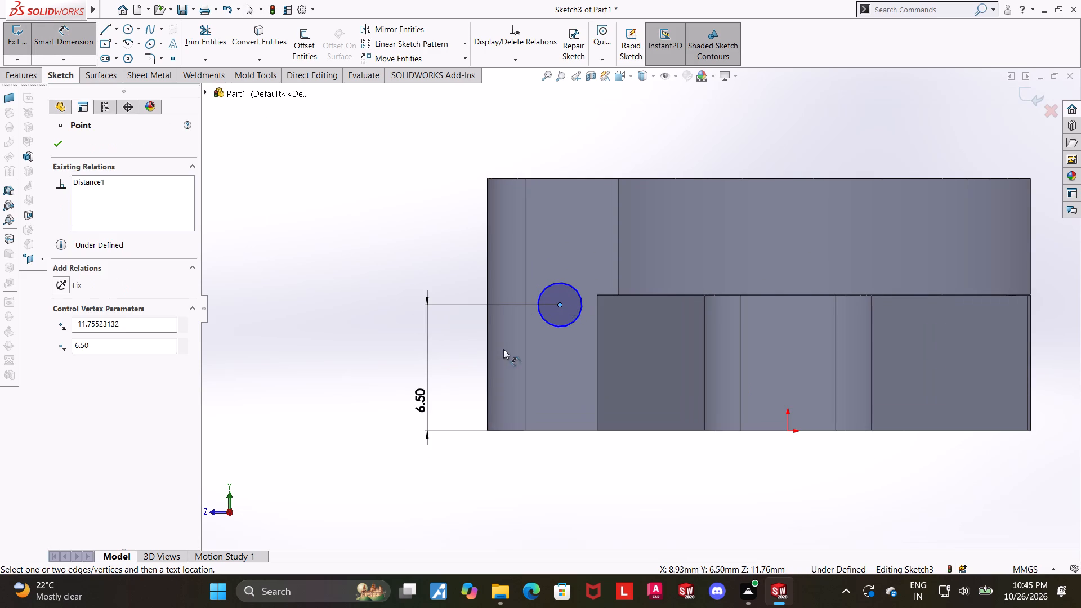
click(487, 339)
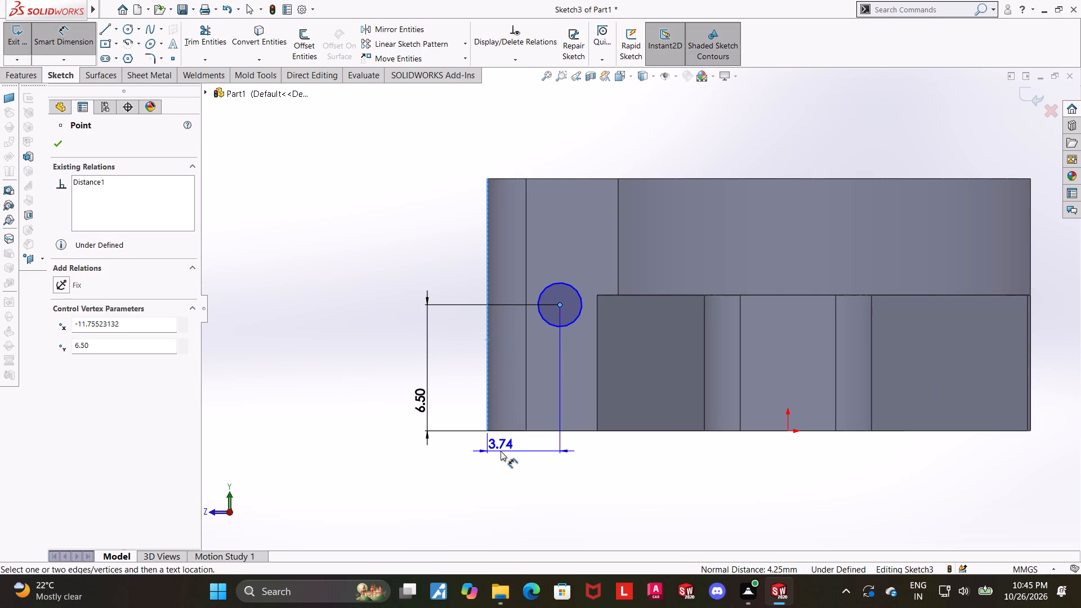
click(510, 464)
text(4.5)
key(Return)
key(Escape)
scroll(714, 307, down, 1)
scroll(580, 289, down, 1)
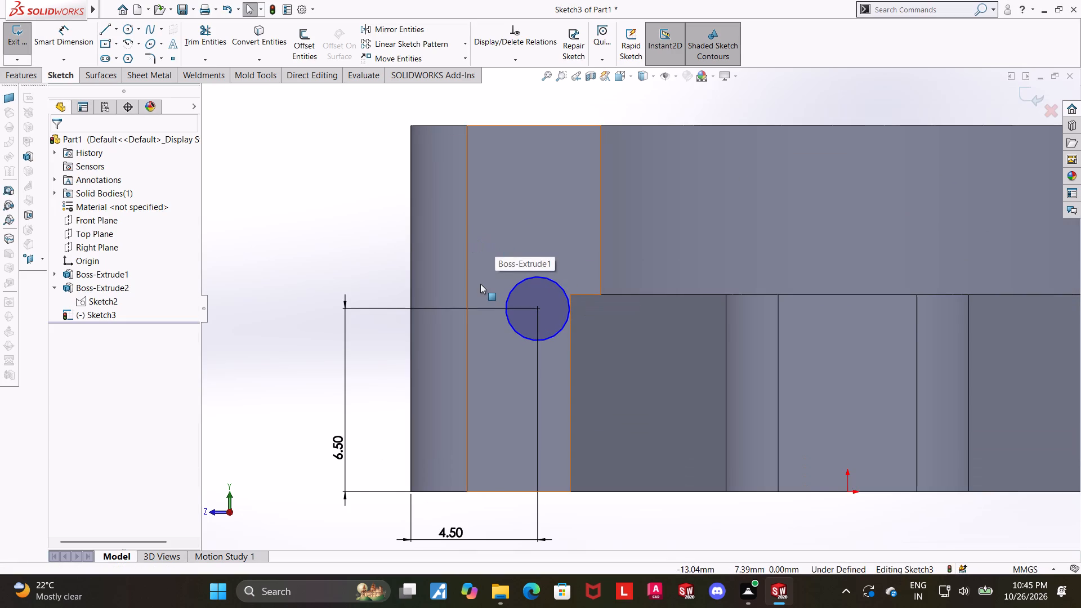
Dimension the circle's diameter on the lug's side face as 9 mm.
scroll(480, 284, up, 1)
scroll(571, 294, down, 1)
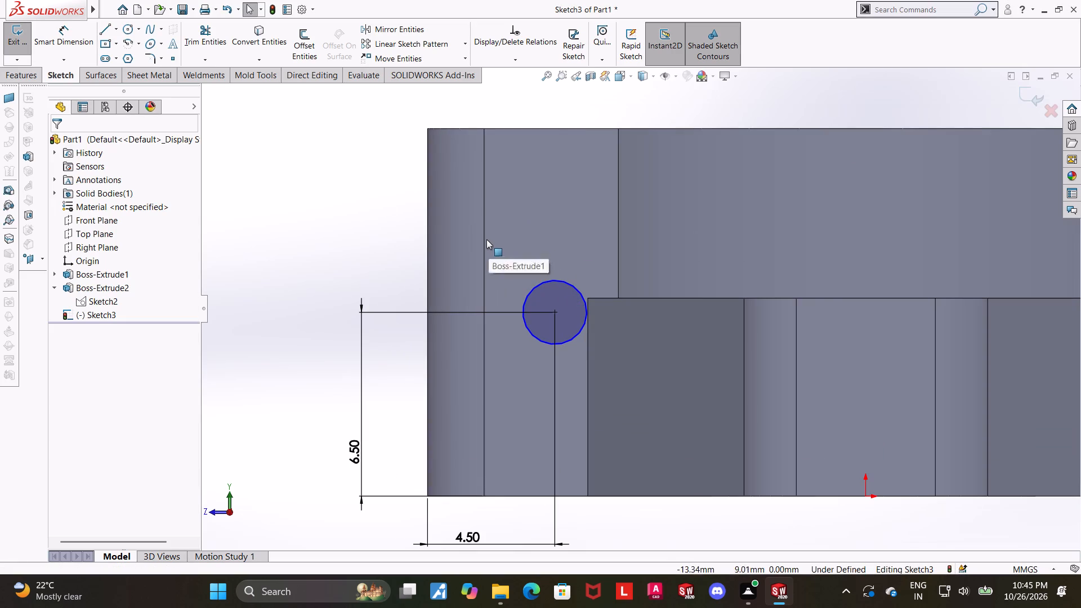
click(60, 34)
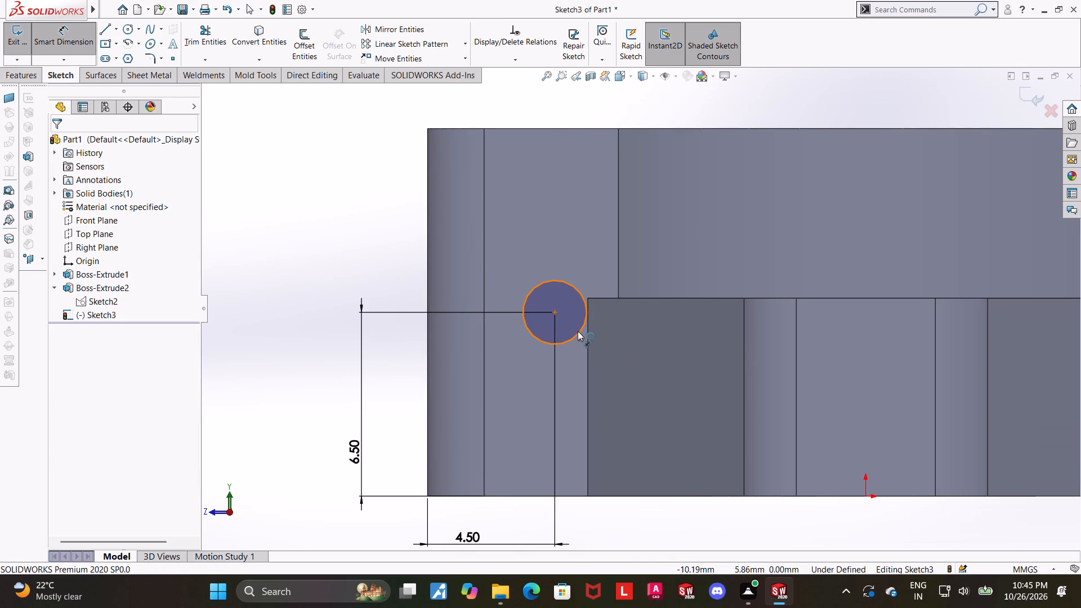
click(578, 331)
click(620, 435)
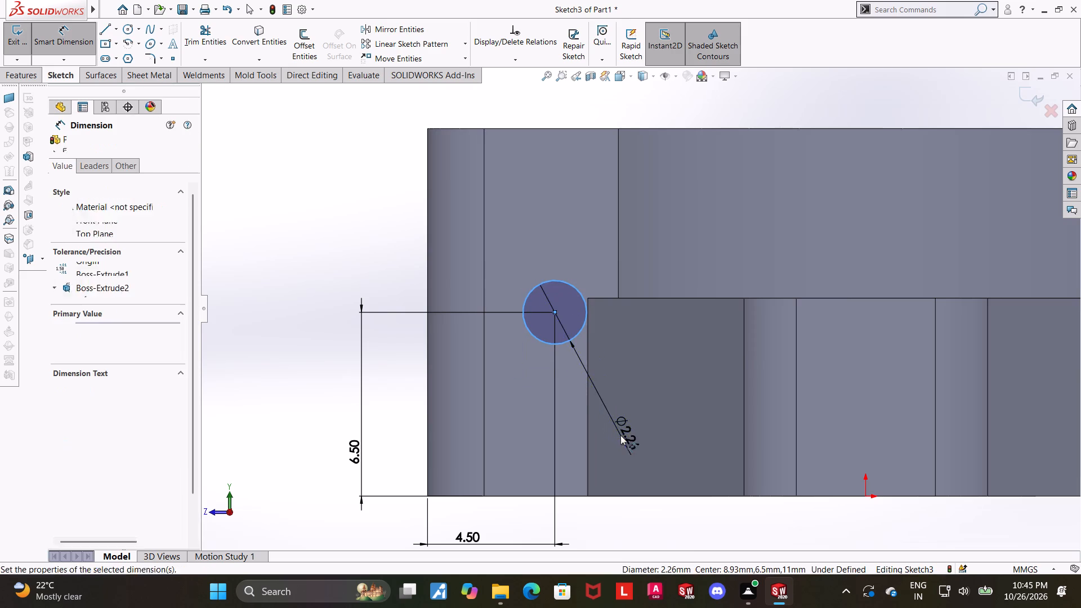
key(9)
key(Return)
key(Escape)
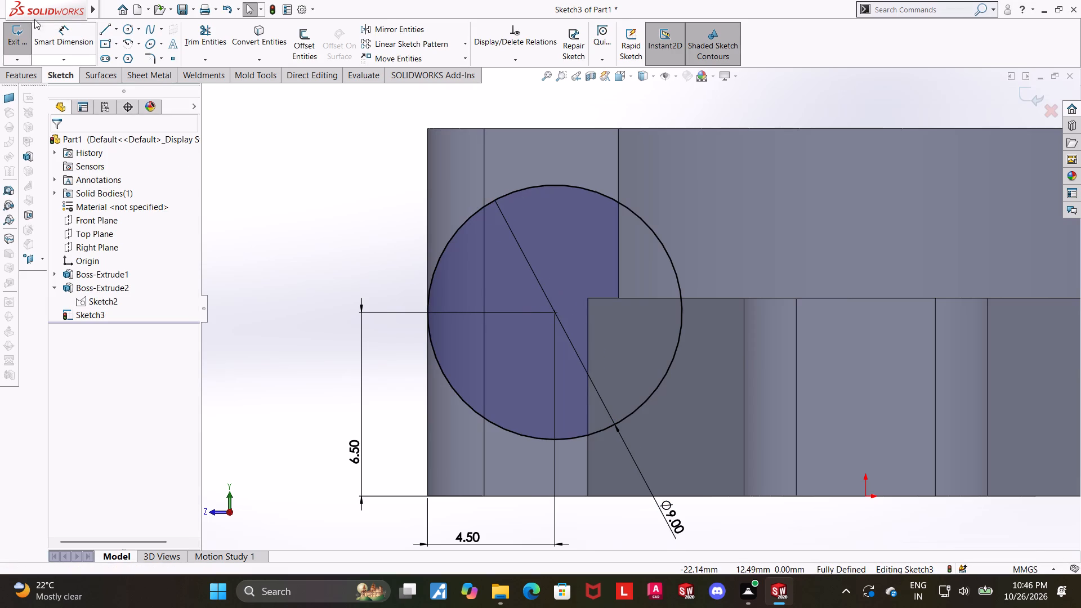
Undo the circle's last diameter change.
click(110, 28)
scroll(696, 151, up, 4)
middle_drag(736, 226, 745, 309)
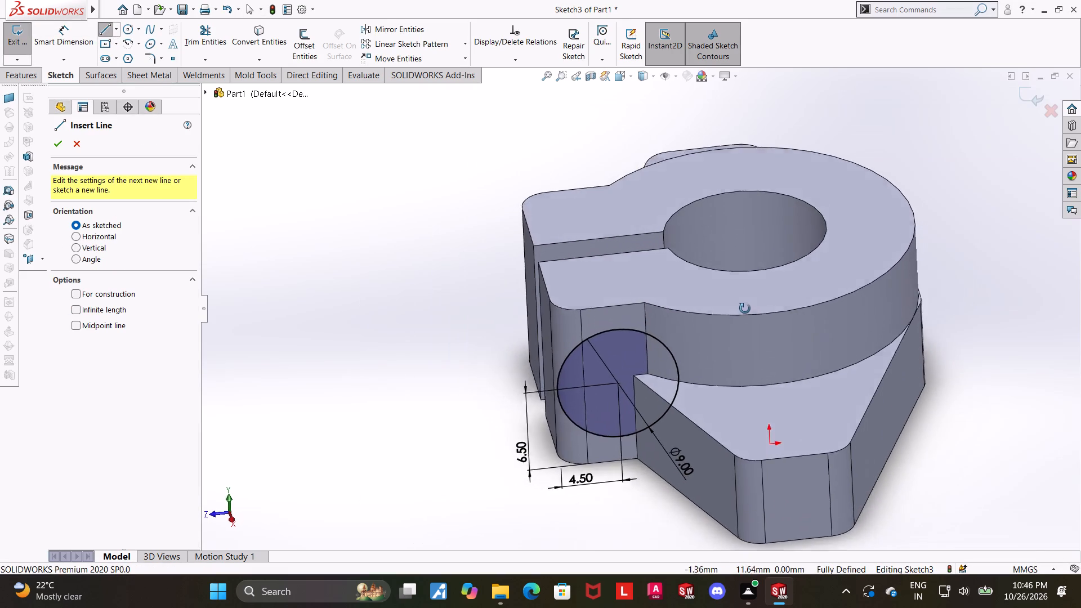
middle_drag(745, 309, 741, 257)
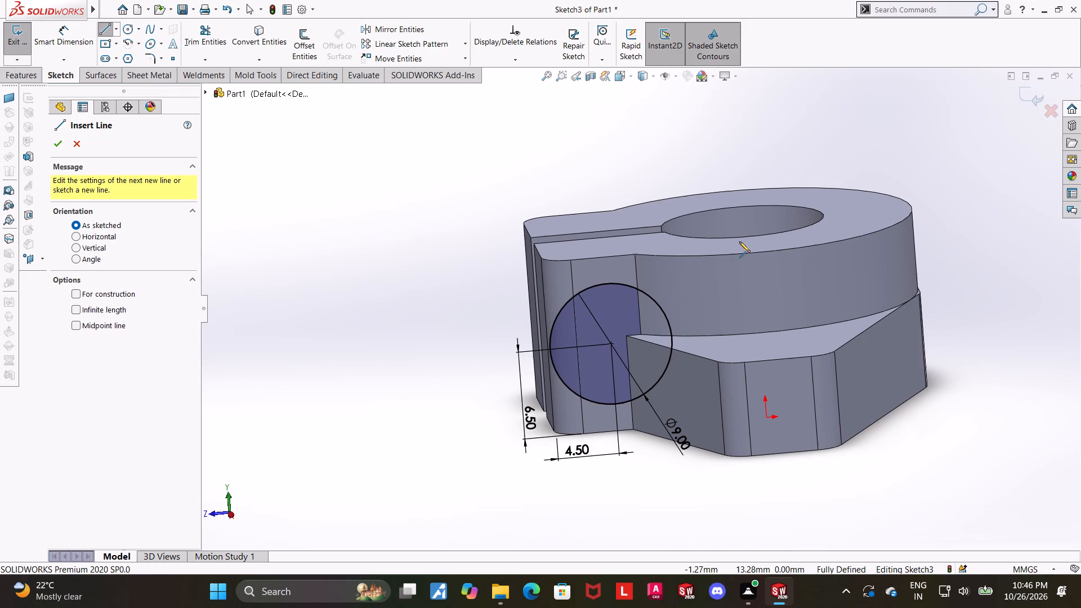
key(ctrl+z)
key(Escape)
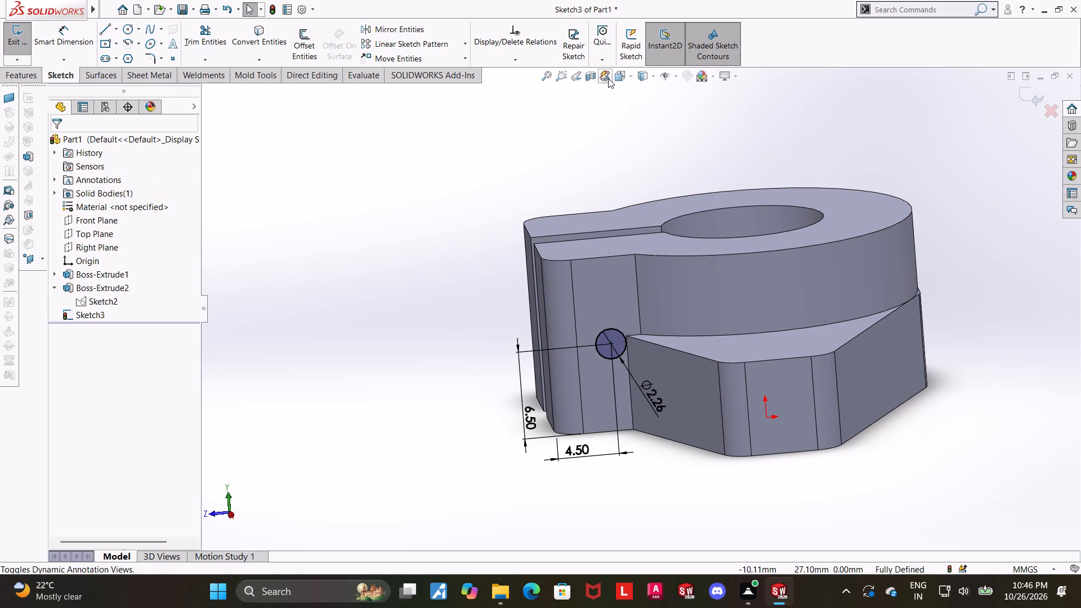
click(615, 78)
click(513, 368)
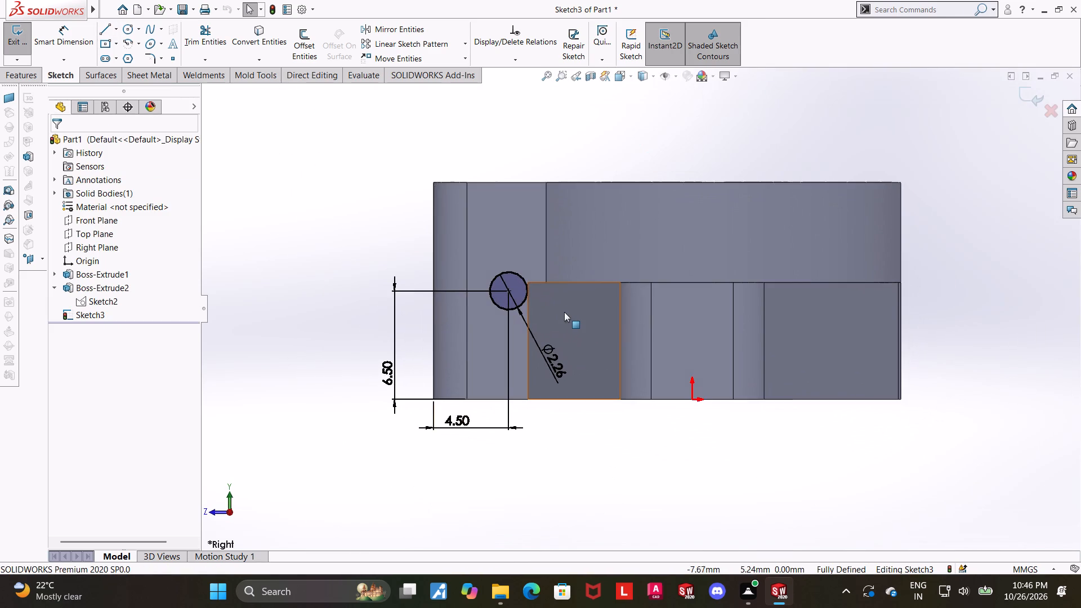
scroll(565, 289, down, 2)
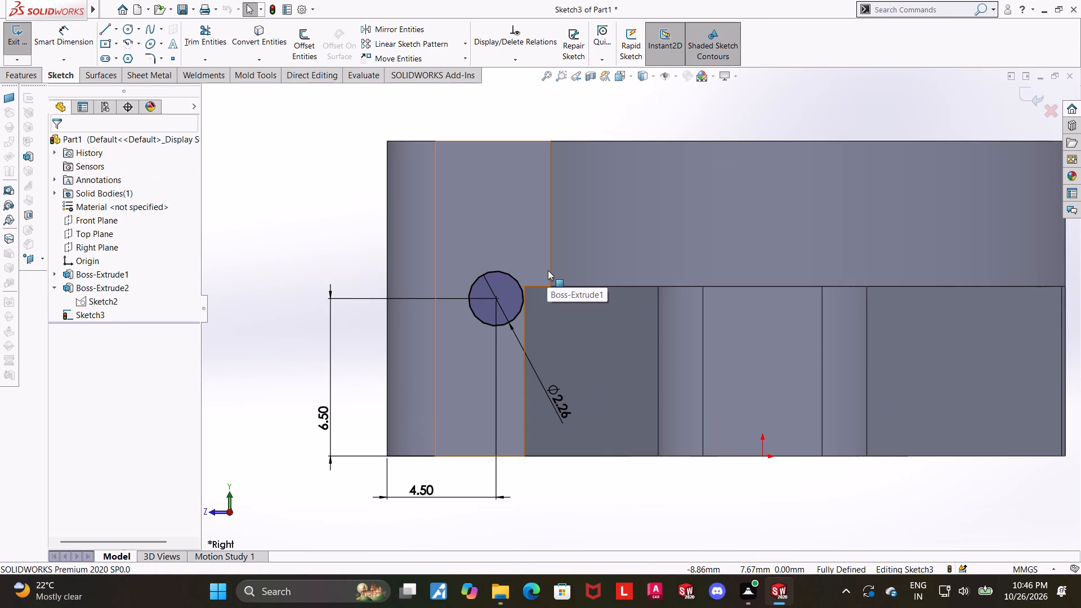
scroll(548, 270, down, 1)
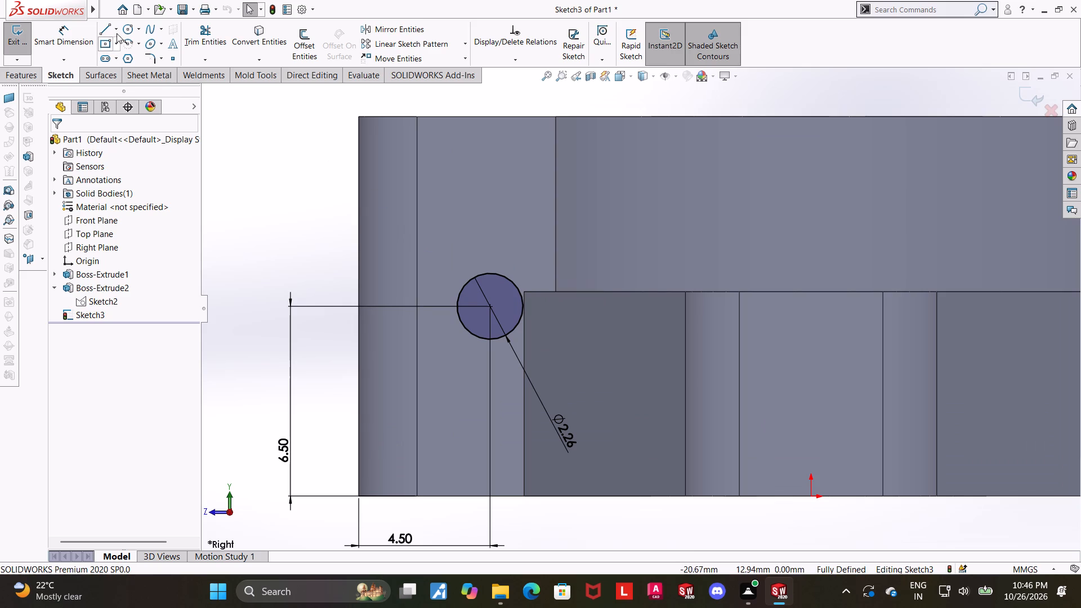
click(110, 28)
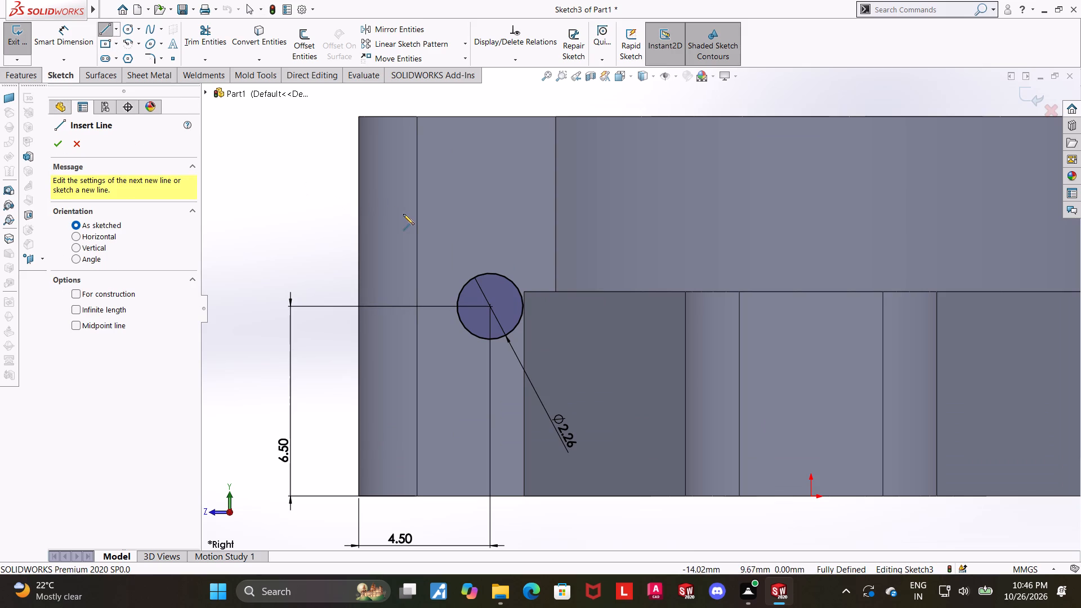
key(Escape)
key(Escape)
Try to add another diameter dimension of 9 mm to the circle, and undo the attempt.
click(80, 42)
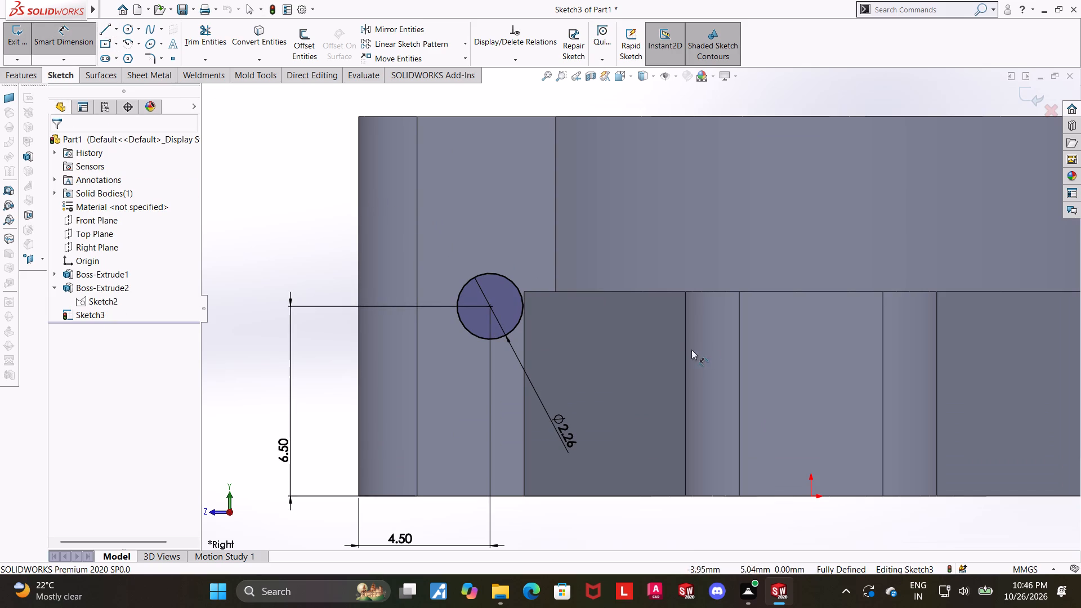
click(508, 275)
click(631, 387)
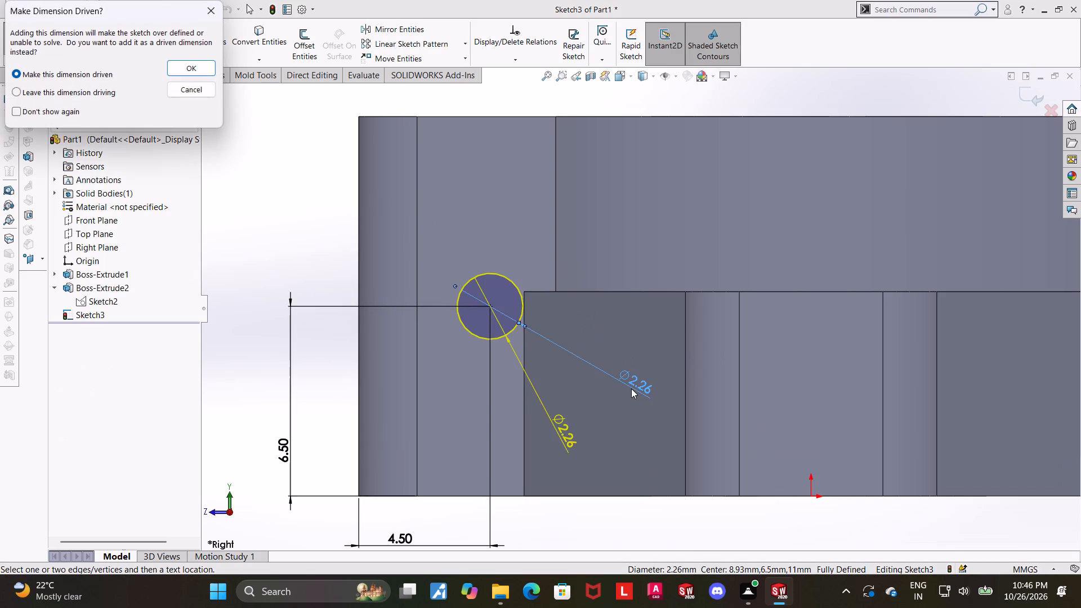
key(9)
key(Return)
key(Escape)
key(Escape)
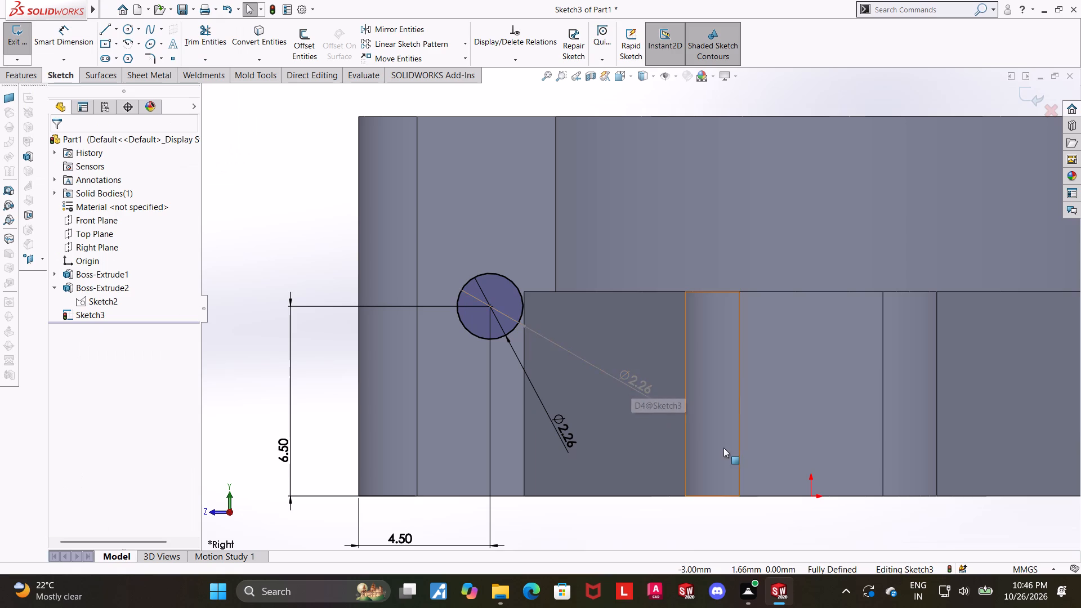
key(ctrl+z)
Set the circle's existing diameter dimension to 9 mm.
double_click(561, 437)
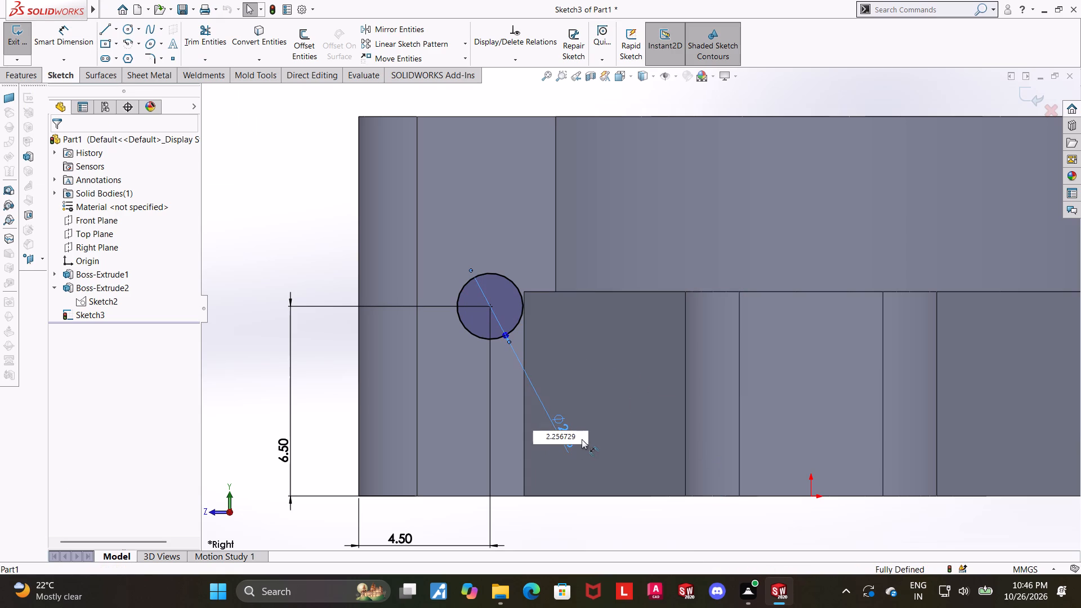
drag(584, 439, 506, 441)
key(9)
key(Return)
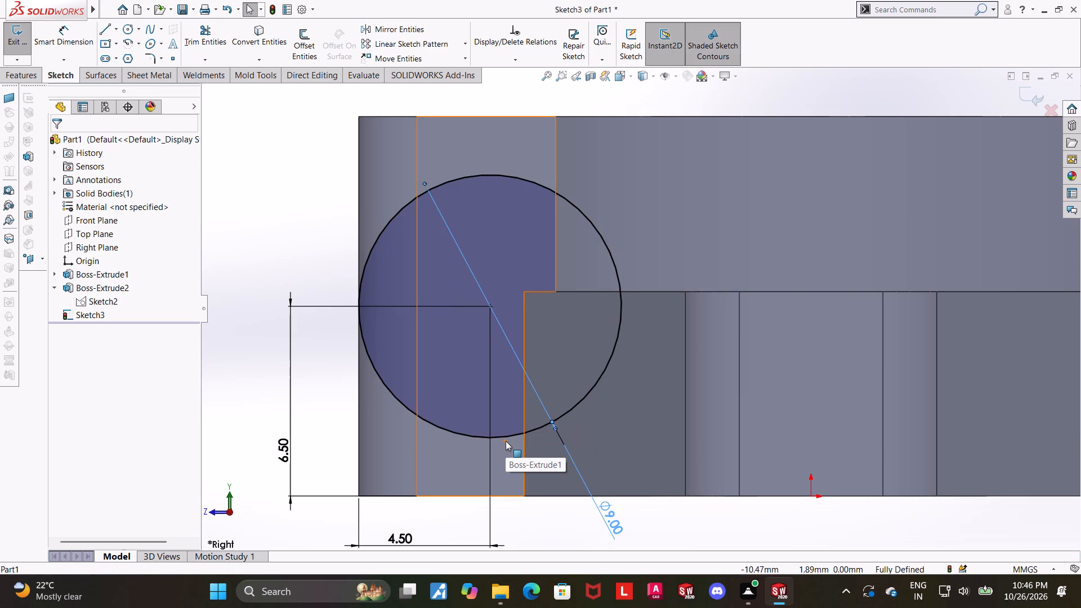
key(Escape)
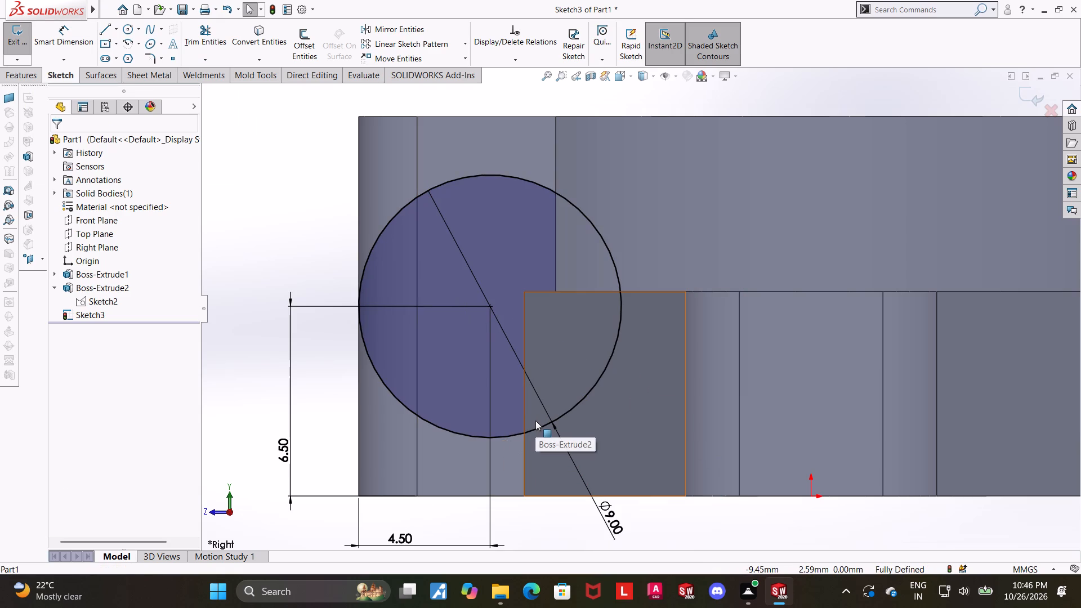
scroll(535, 421, up, 1)
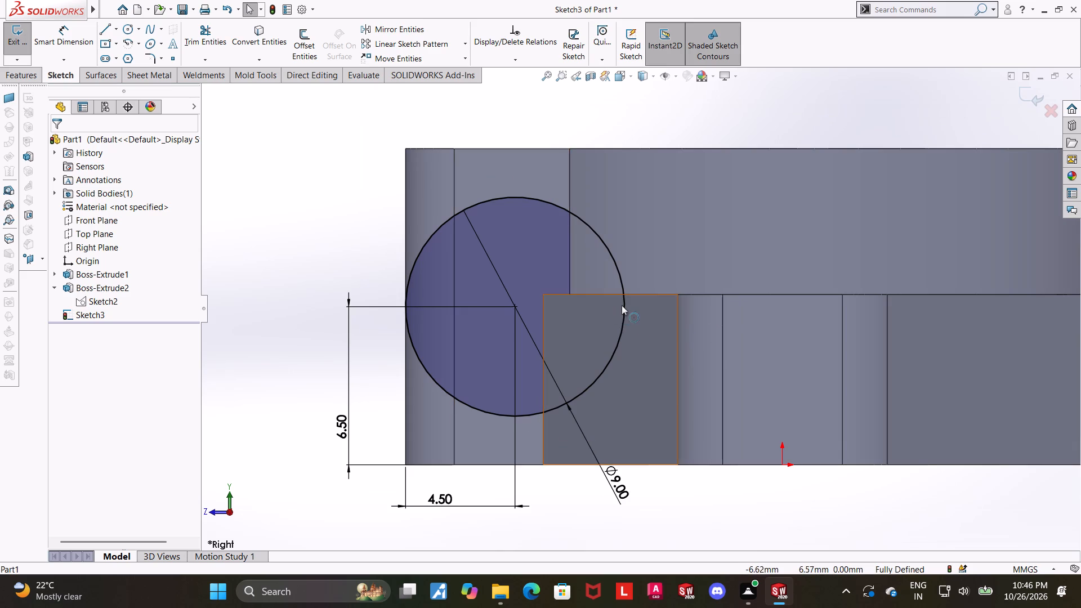
Sketch a vertical line 6.5 mm long from the circle's rear quadrant point up to the part's top edge.
click(98, 32)
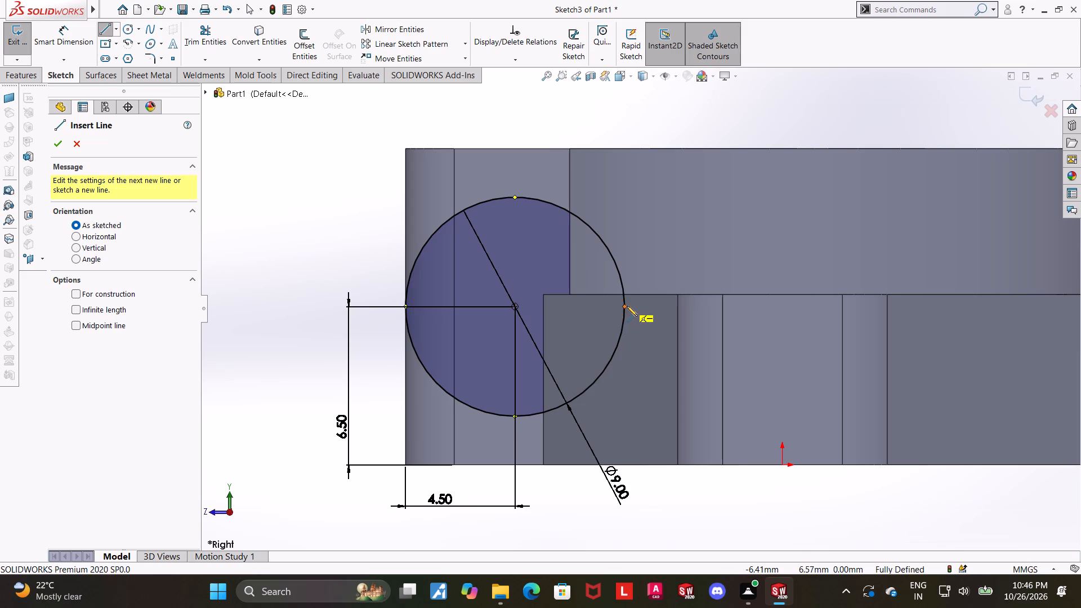
click(627, 306)
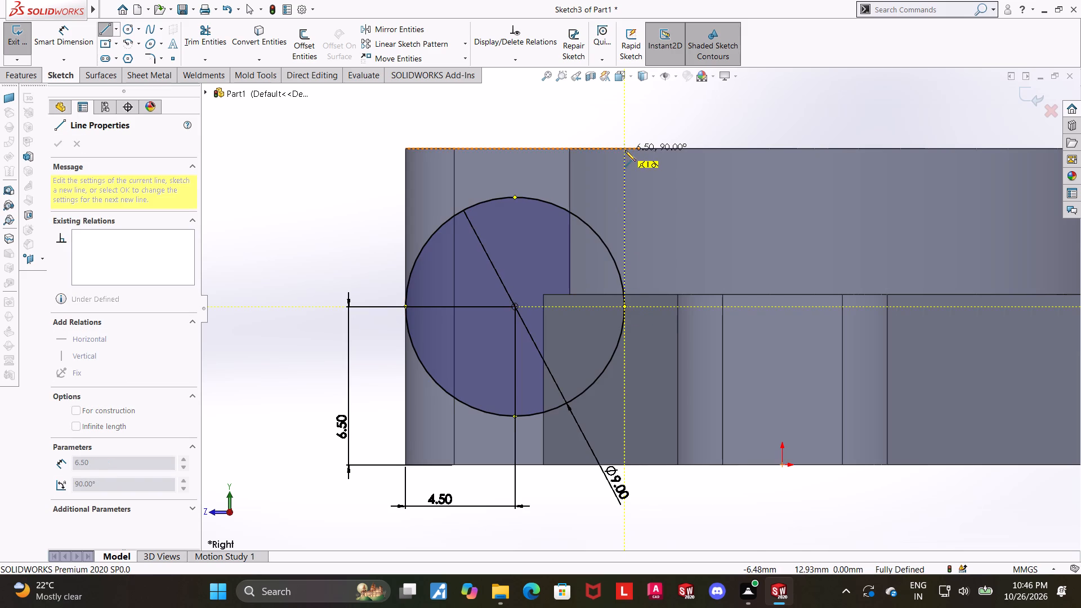
click(625, 150)
key(Escape)
Make the vertical line's upper endpoint coincident with the part's top edge.
middle_drag(624, 195, 632, 209)
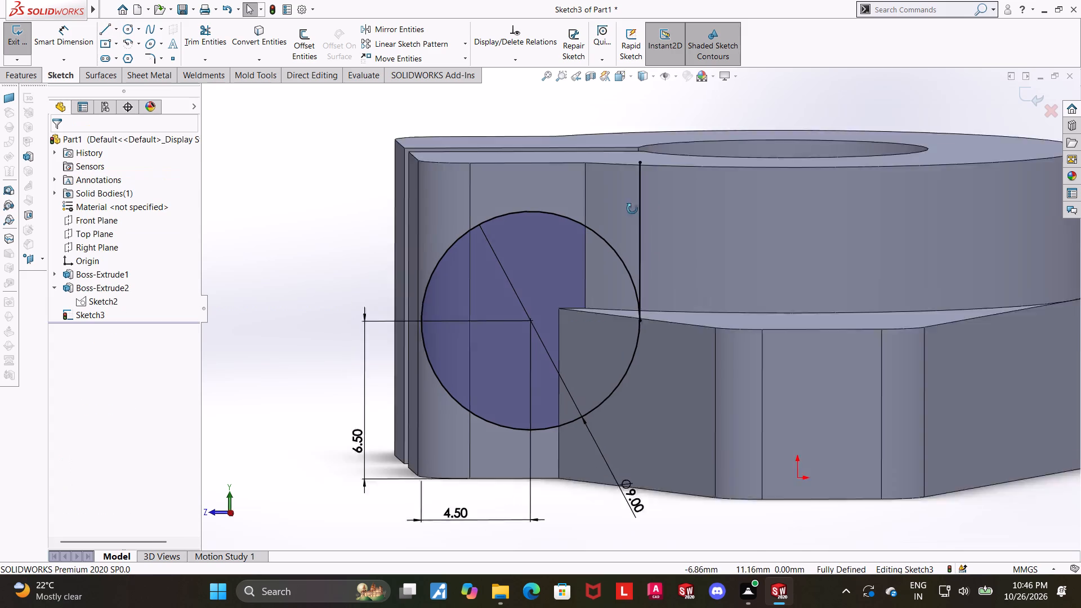
middle_drag(632, 209, 643, 248)
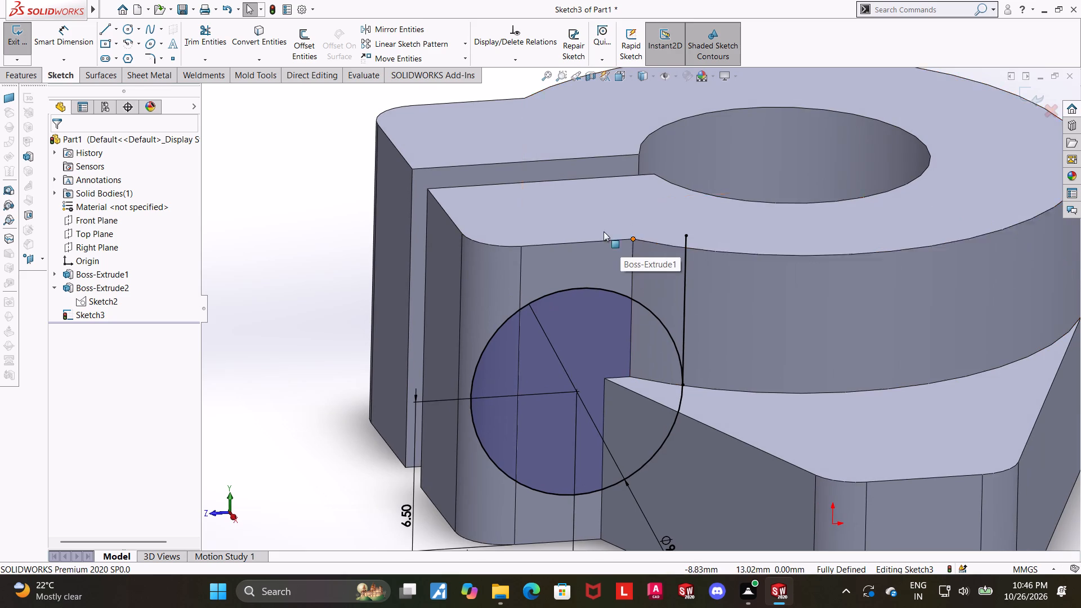
middle_drag(636, 231, 614, 242)
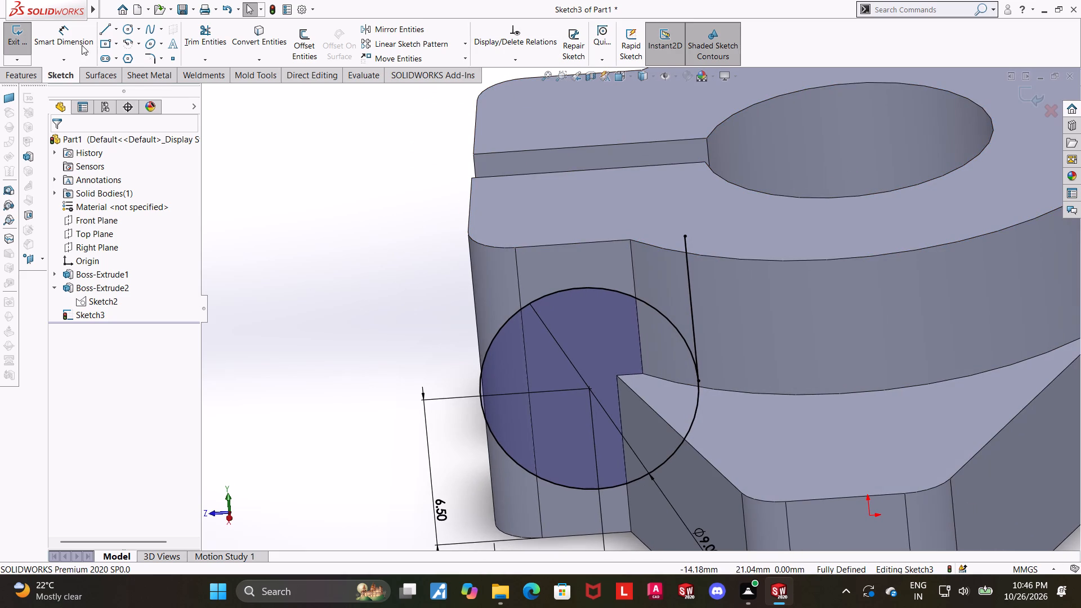
key(Escape)
click(625, 74)
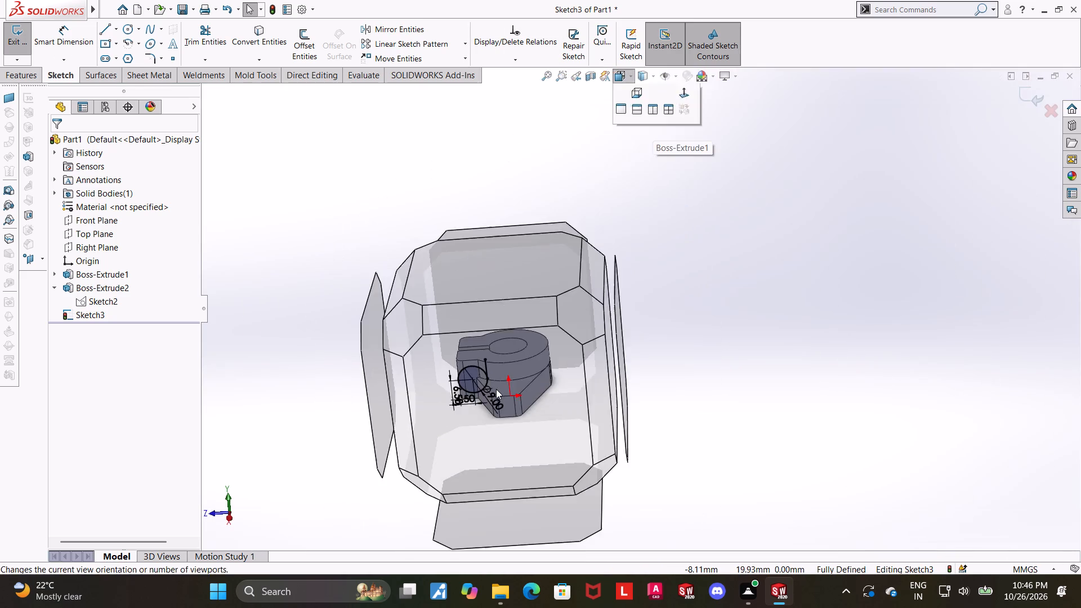
click(496, 389)
scroll(637, 159, down, 3)
key(Escape)
click(575, 223)
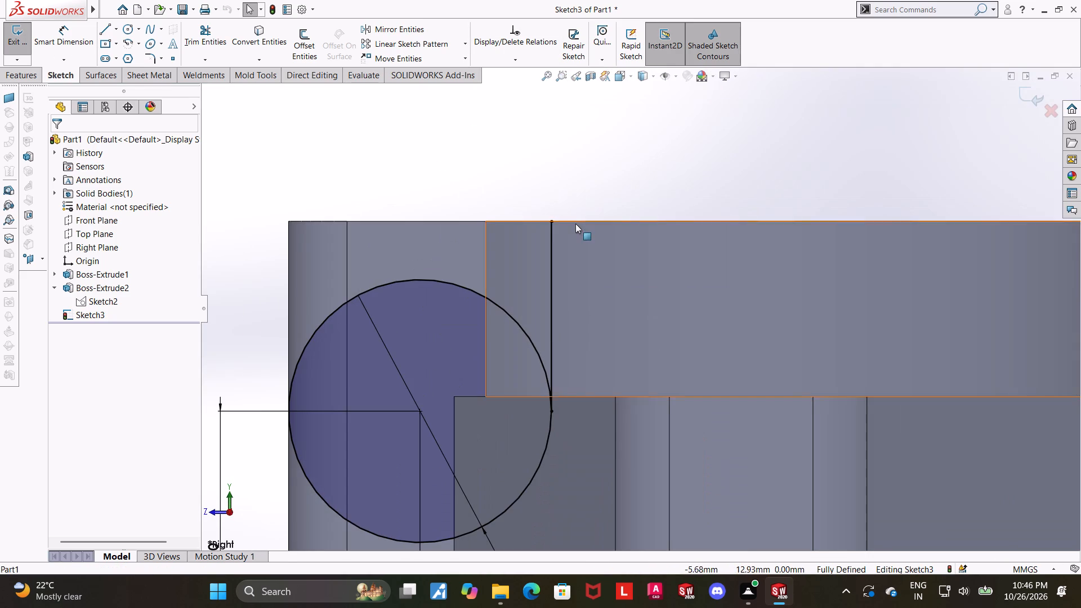
click(481, 189)
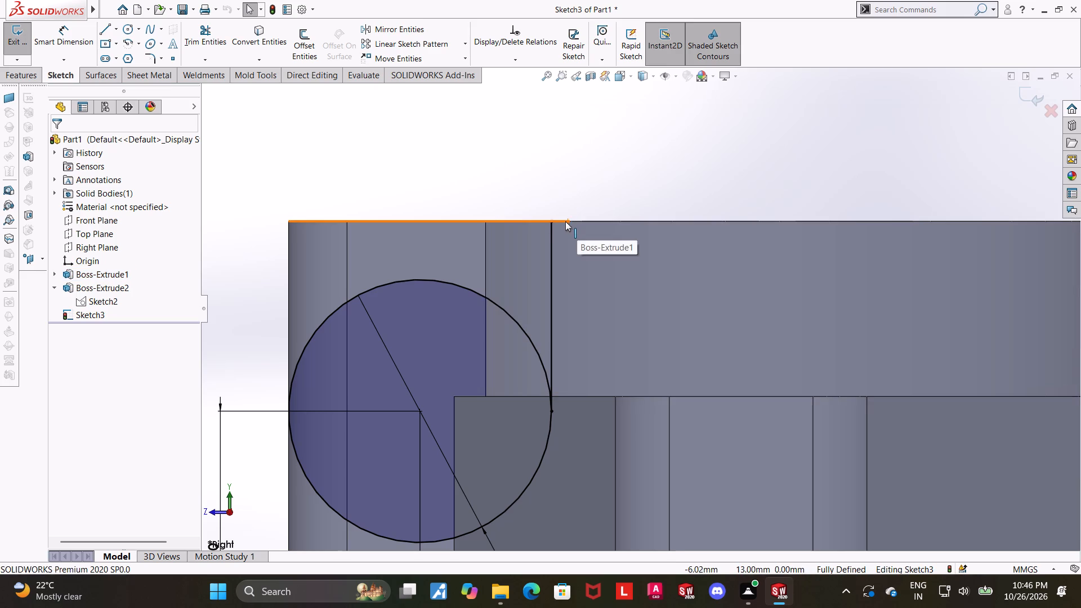
click(565, 221)
ctrl+click(554, 221)
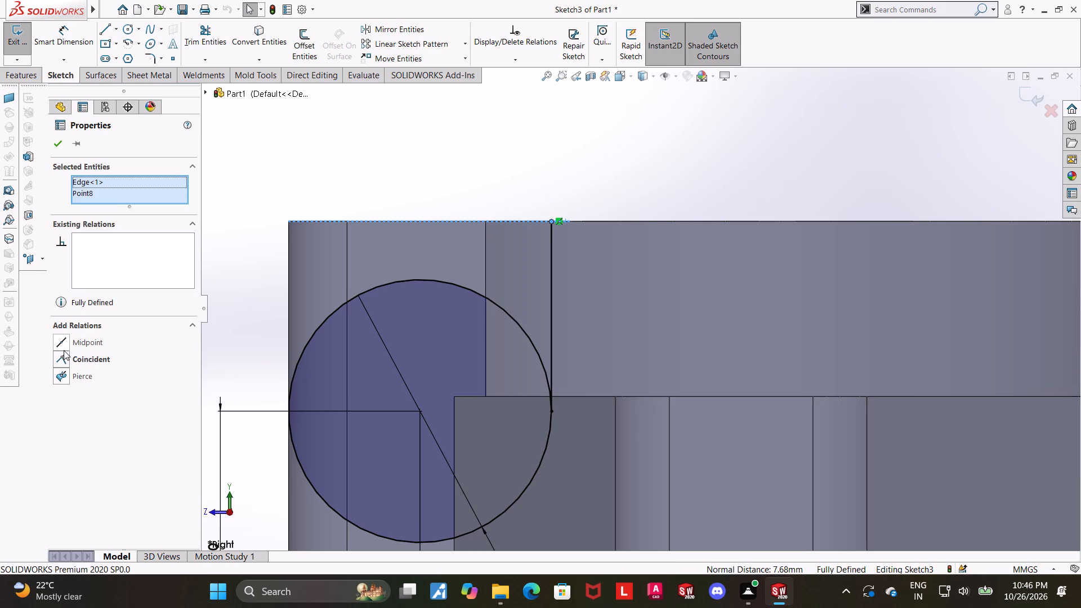
click(64, 356)
Sketch a line about 4.6 mm long forward along the top edge from the vertical line, and continue down to the circle's bottom quadrant.
click(99, 33)
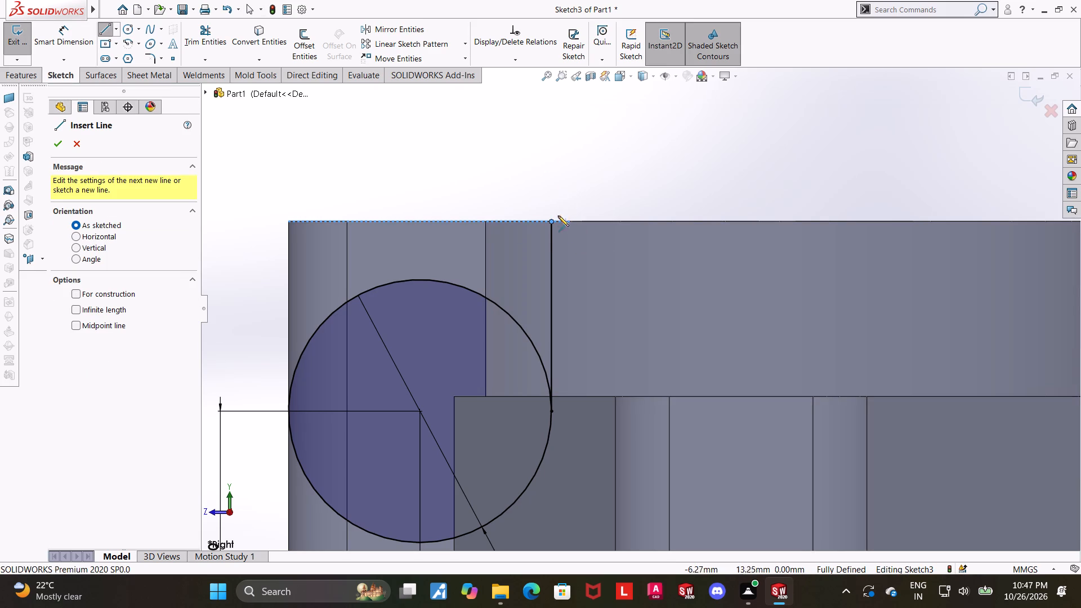
click(551, 220)
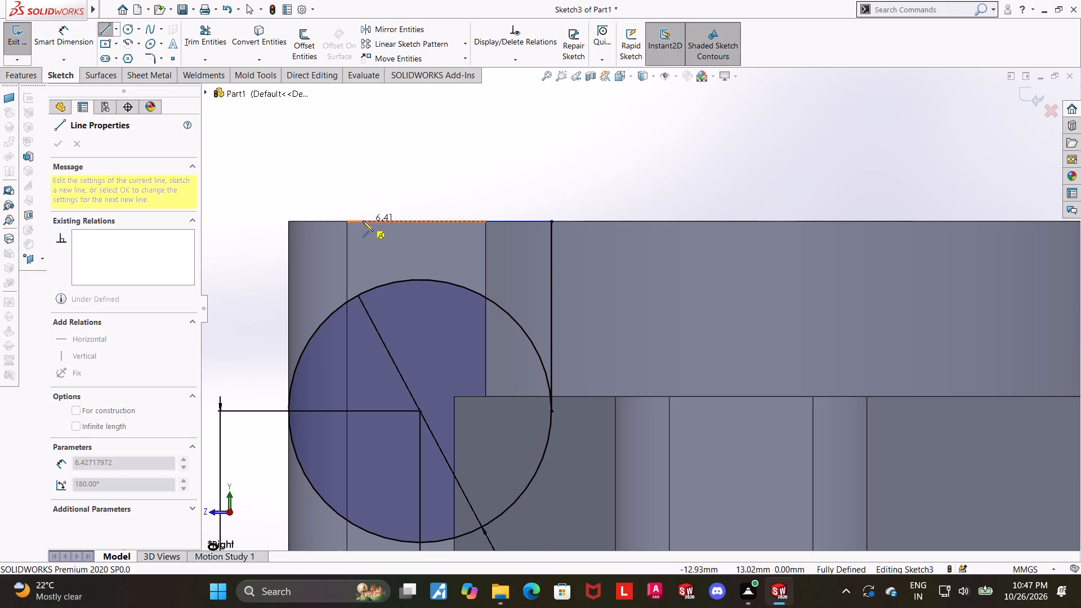
click(416, 220)
scroll(412, 449, up, 3)
scroll(552, 350, down, 4)
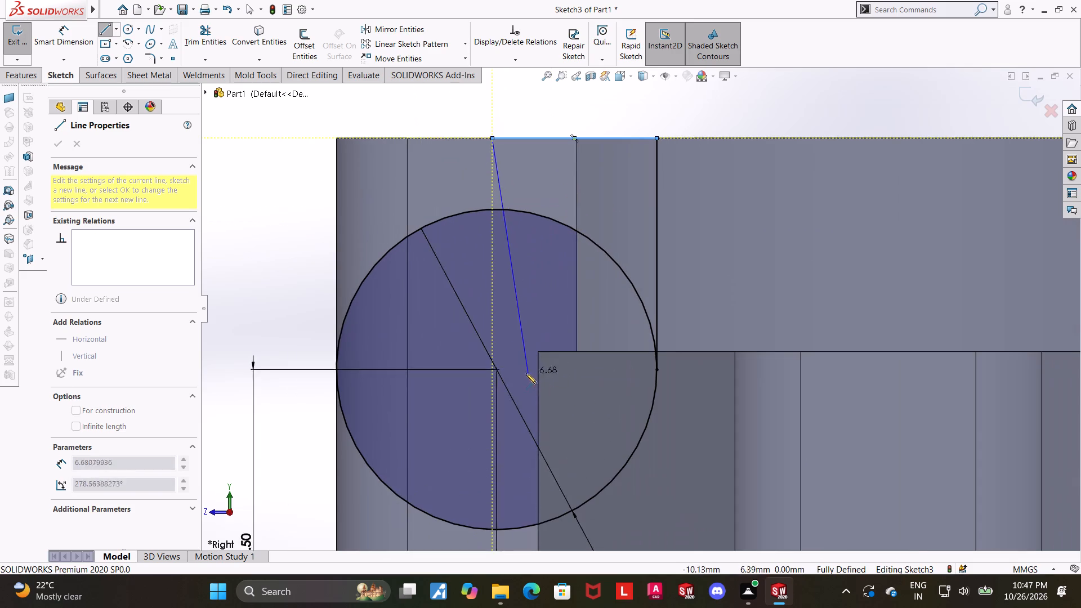
click(498, 527)
key(Escape)
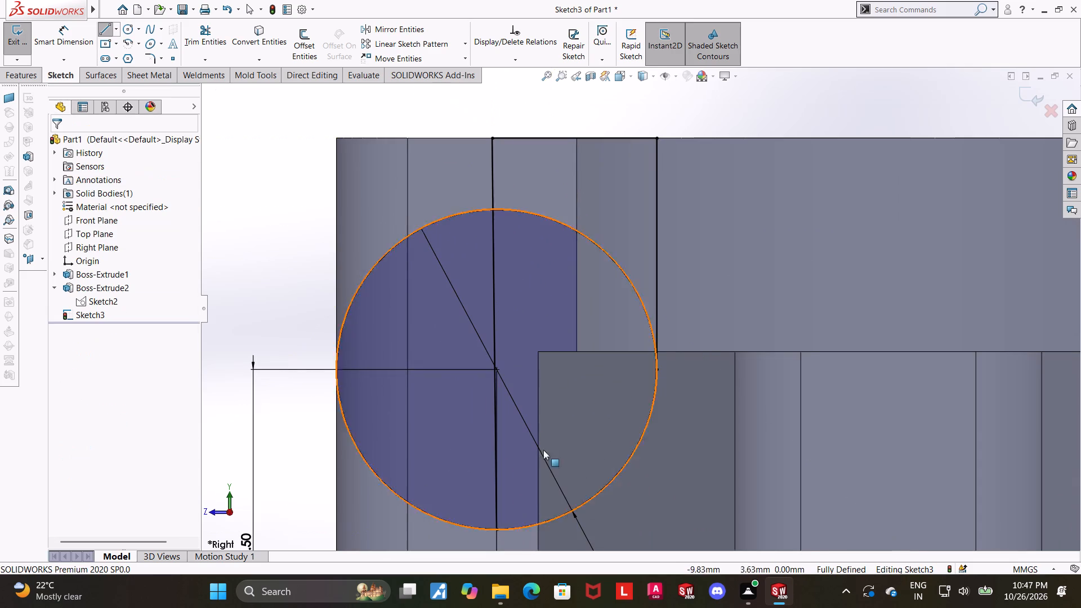
key(Escape)
key(Escape)
Trim away the circle's front half and upper rear quarter, leaving the lower rear arc closing the line profile.
click(212, 44)
drag(456, 234, 436, 211)
scroll(447, 258, up, 4)
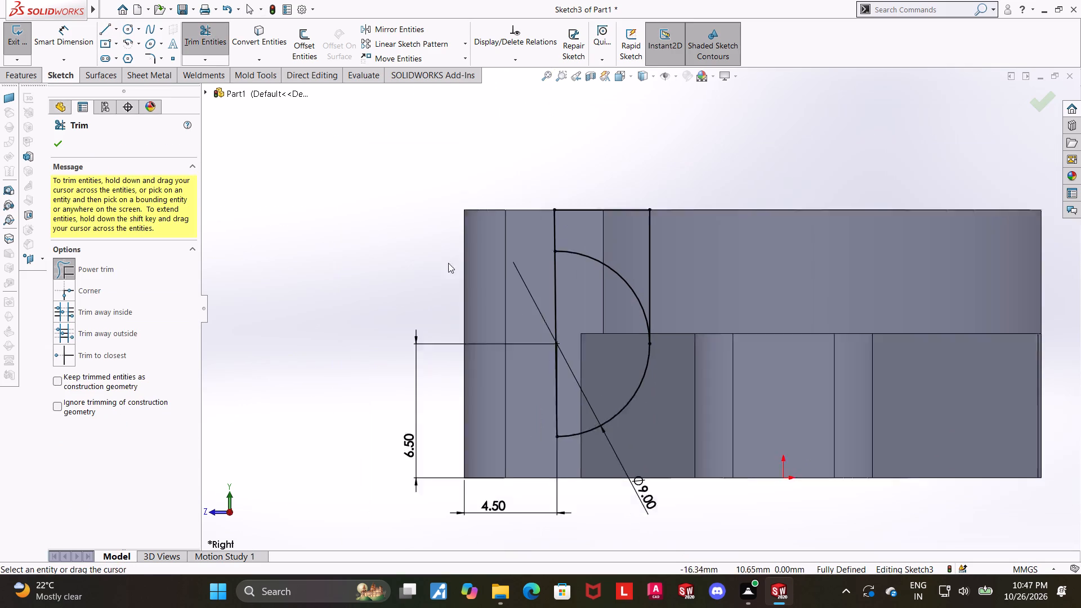
key(Escape)
scroll(699, 318, down, 4)
click(196, 28)
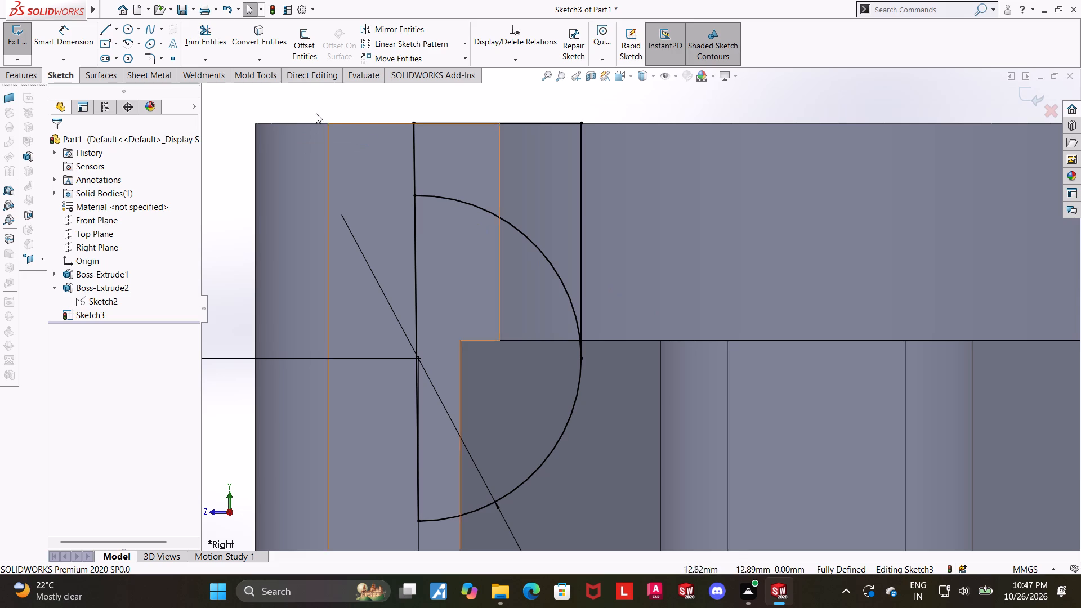
click(207, 37)
drag(492, 240, 491, 172)
scroll(519, 230, up, 5)
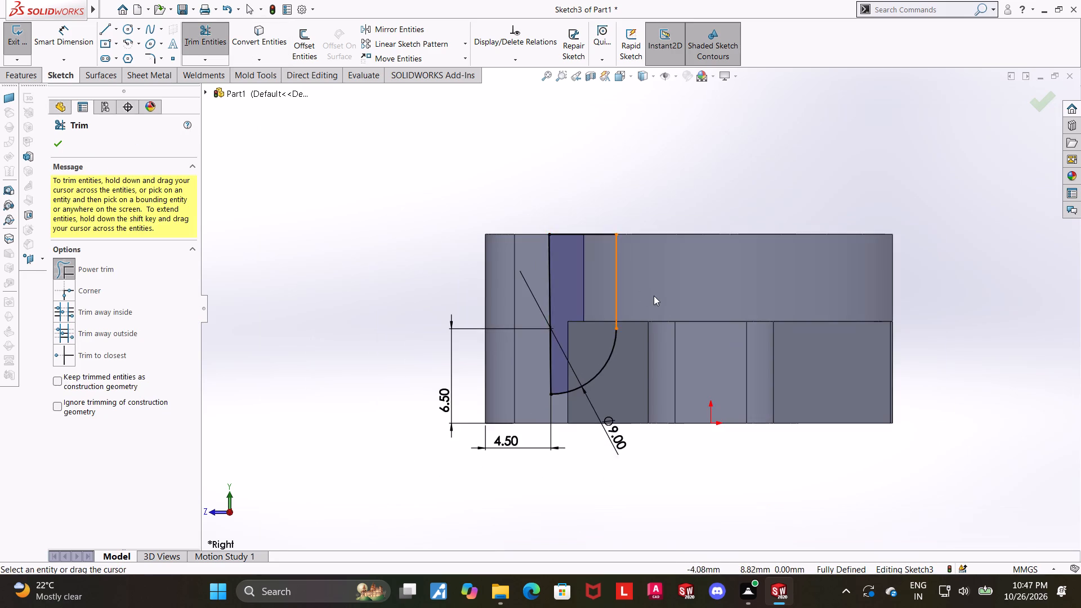
scroll(665, 313, down, 4)
key(Escape)
key(Escape)
scroll(605, 323, up, 3)
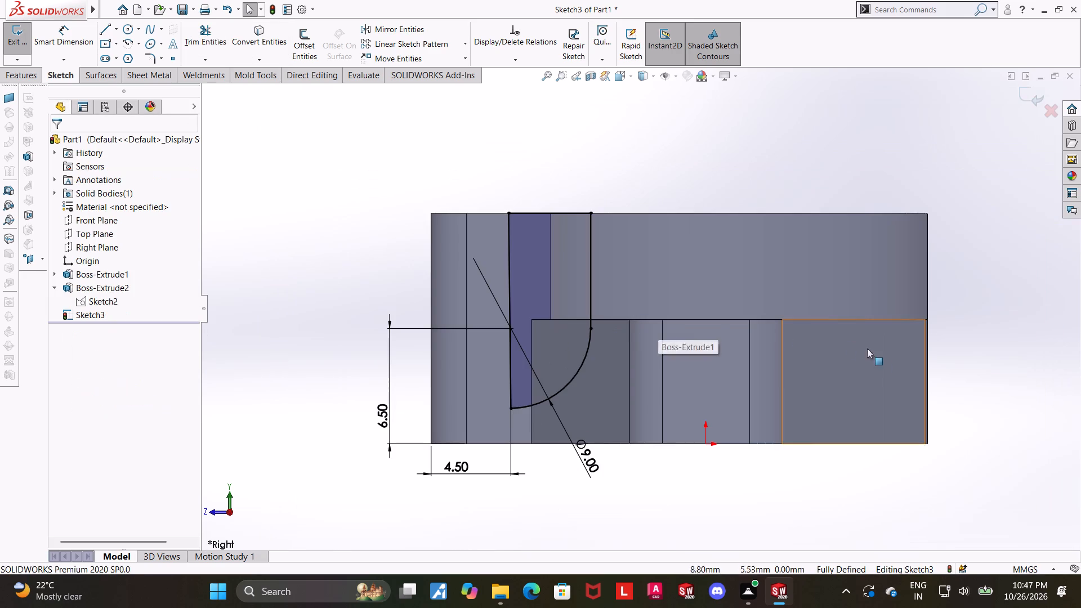
Close the finished round-bottomed profile sketch on the lug.
click(1034, 93)
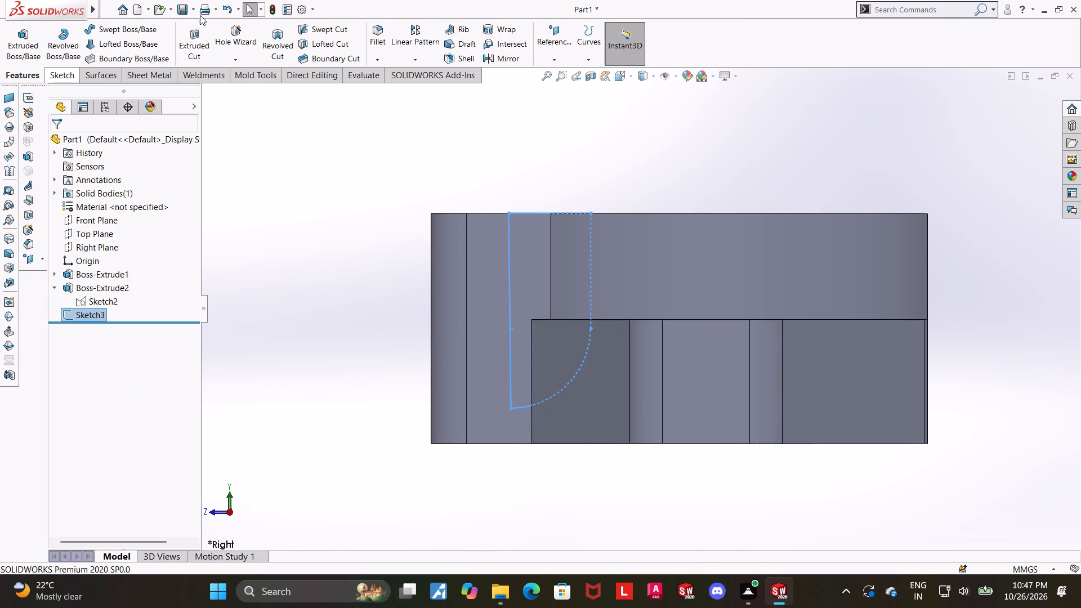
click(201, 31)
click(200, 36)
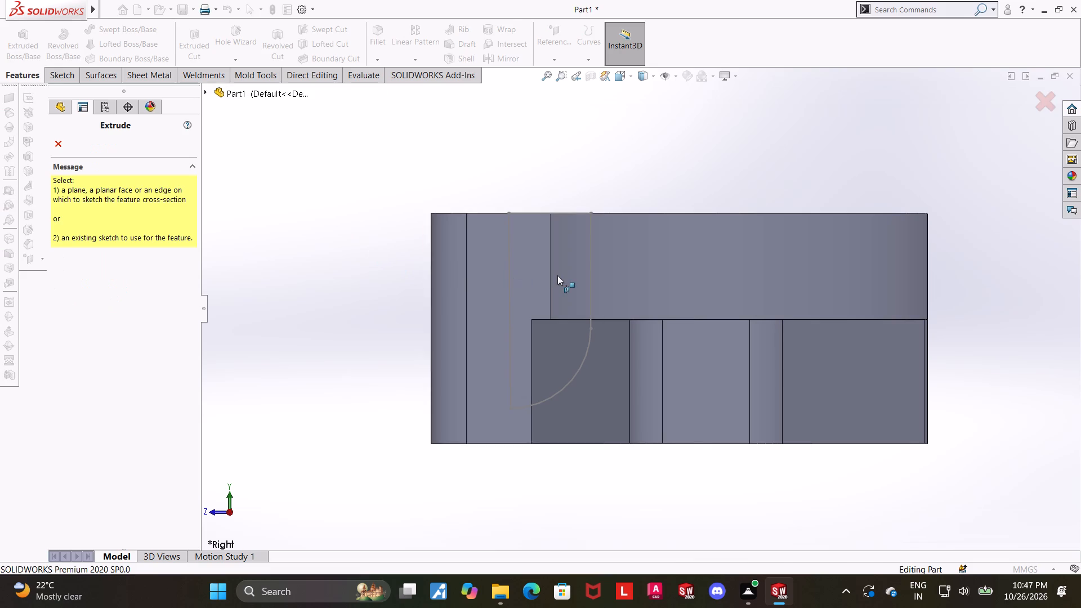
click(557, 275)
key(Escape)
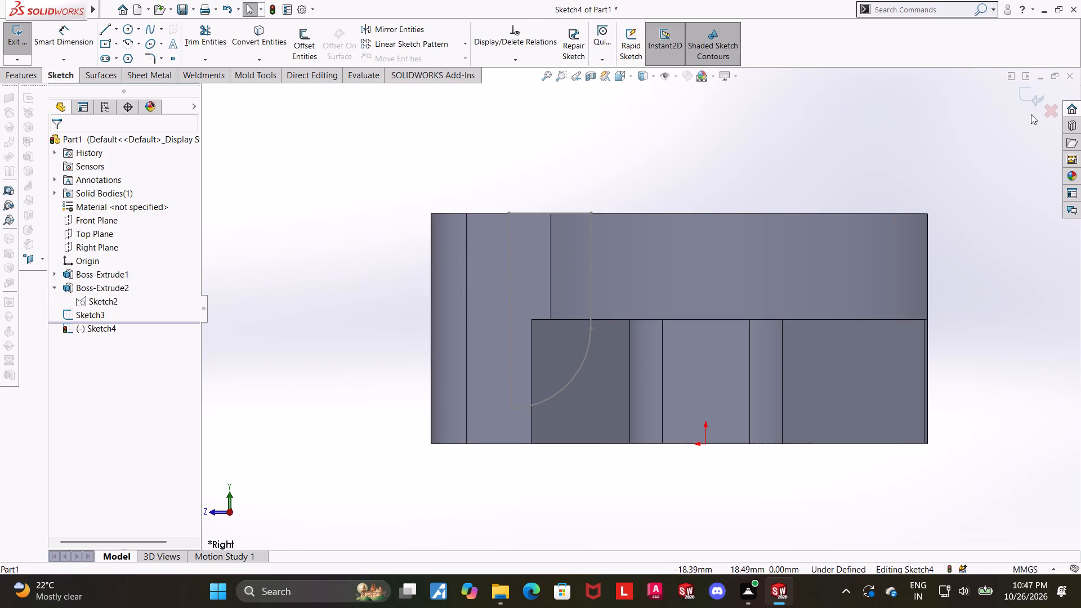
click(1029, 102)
Cut-extrude the round-bottomed profile sketch to a blind depth of 7 mm, with the direction reversed outward over the side arm.
click(95, 307)
click(93, 313)
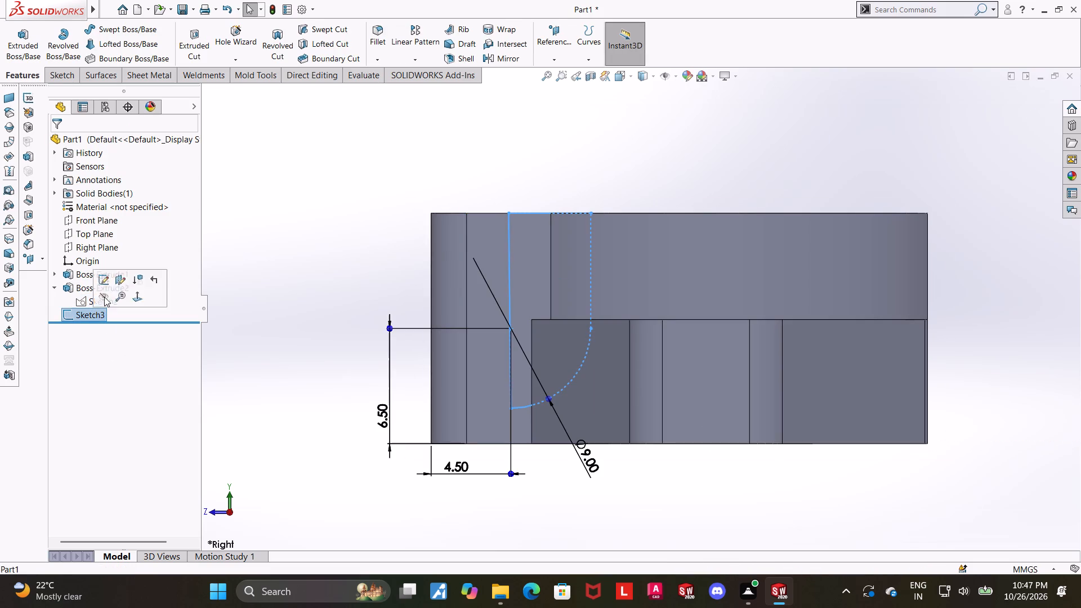
click(191, 50)
middle_drag(467, 274, 510, 393)
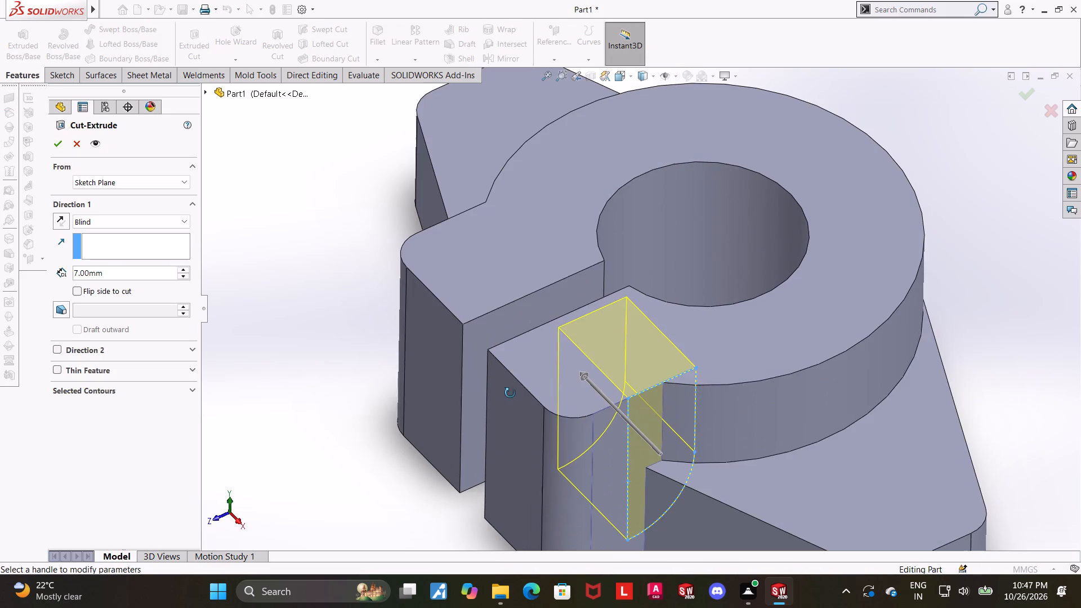
middle_drag(510, 393, 510, 394)
click(59, 218)
scroll(528, 298, up, 4)
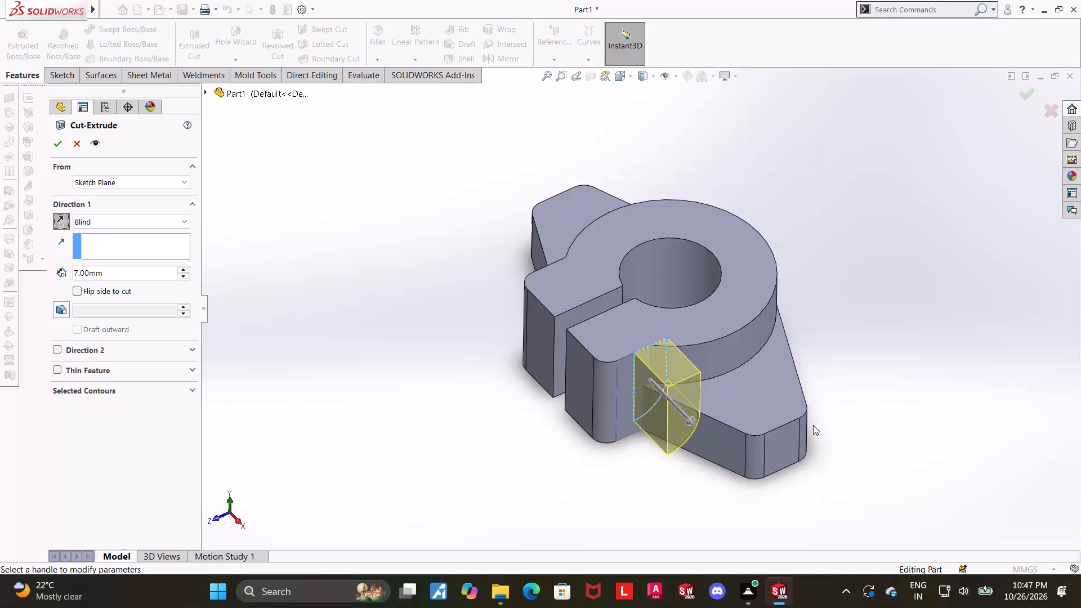
scroll(804, 424, down, 2)
click(61, 144)
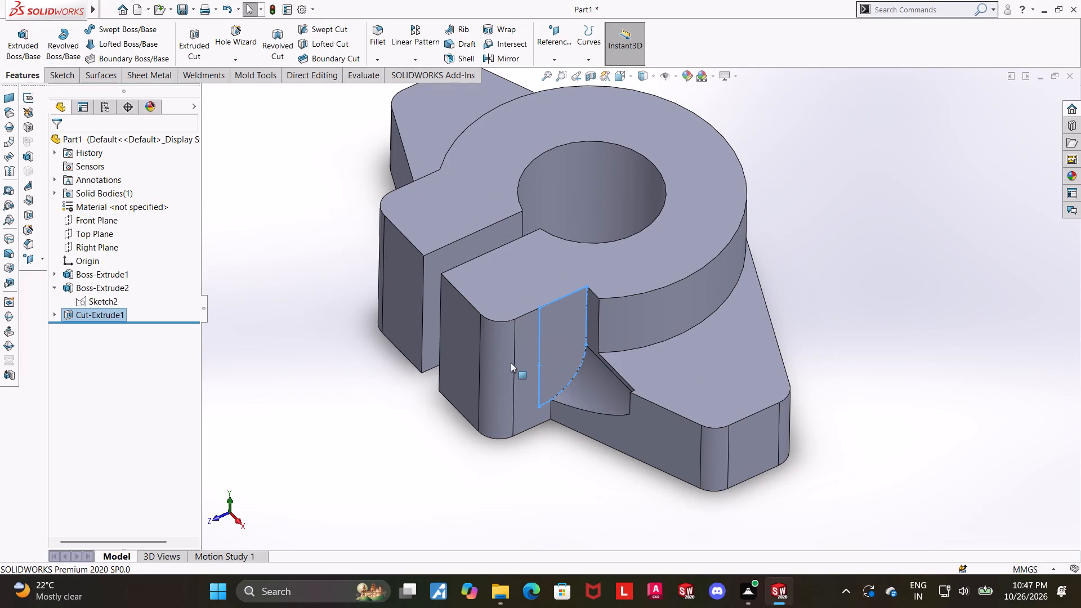
Change the cut's end condition from Blind to Up To Next.
click(97, 316)
click(106, 285)
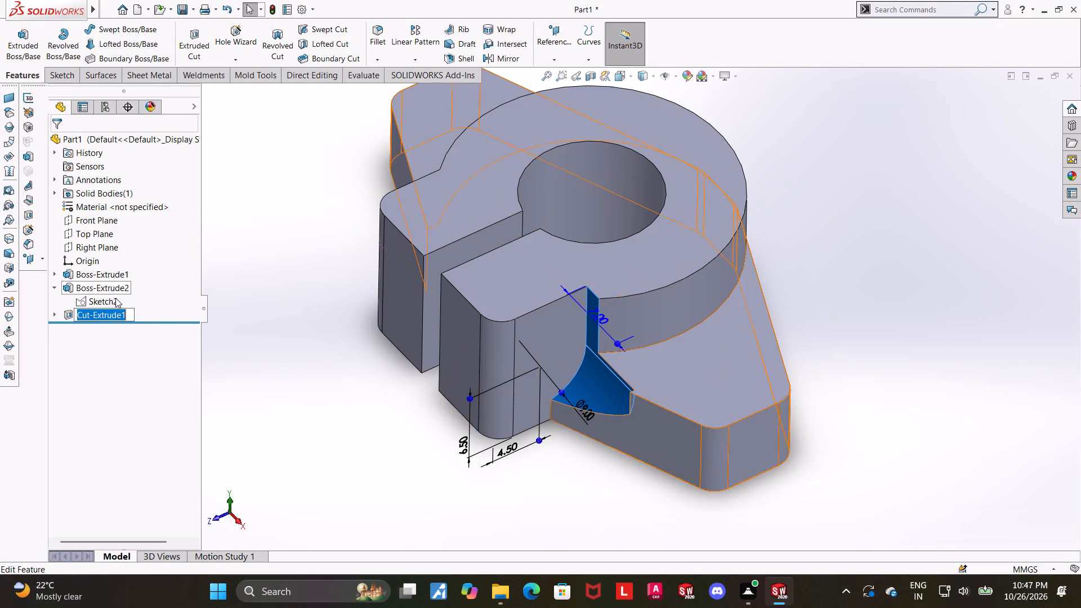
click(268, 311)
click(101, 310)
click(113, 276)
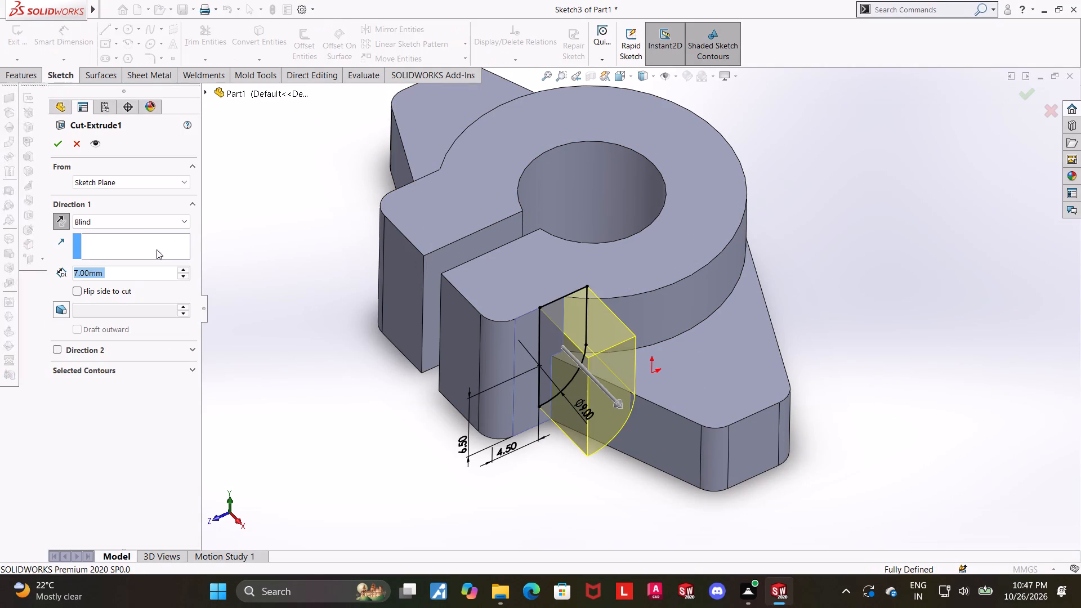
click(108, 223)
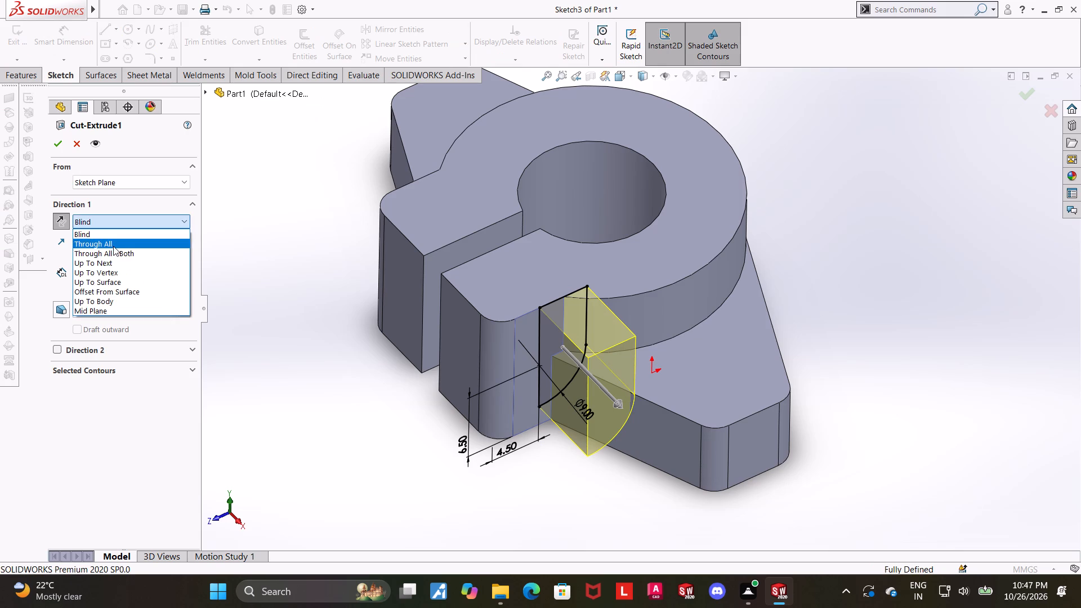
click(110, 265)
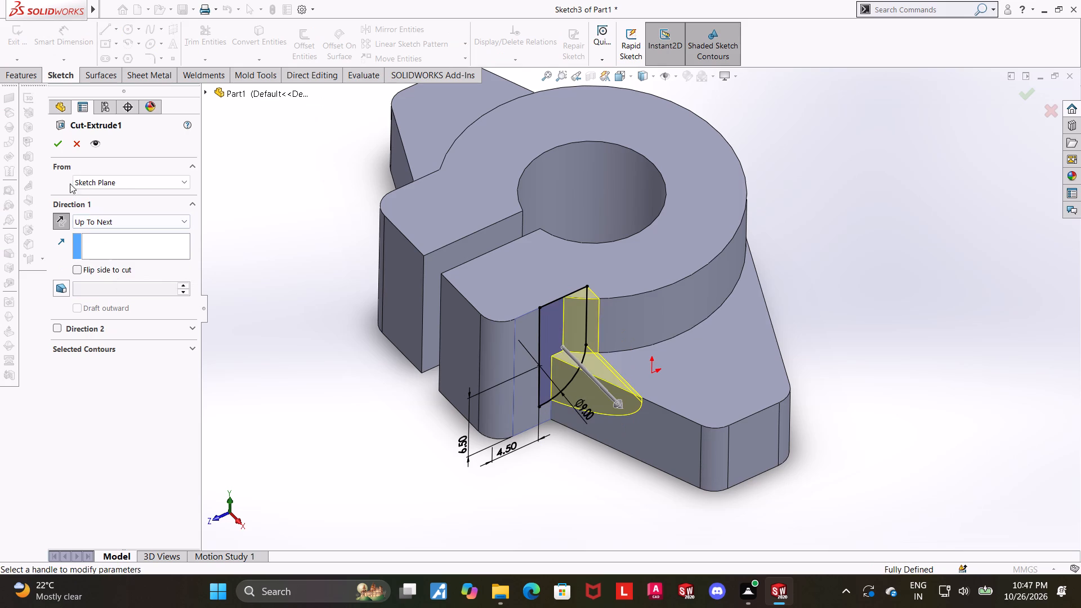
click(60, 150)
Examine the round-bottomed cut where the lug meets the side arm from several angles and distances.
click(505, 422)
scroll(704, 485, up, 2)
click(716, 499)
middle_drag(724, 473, 762, 389)
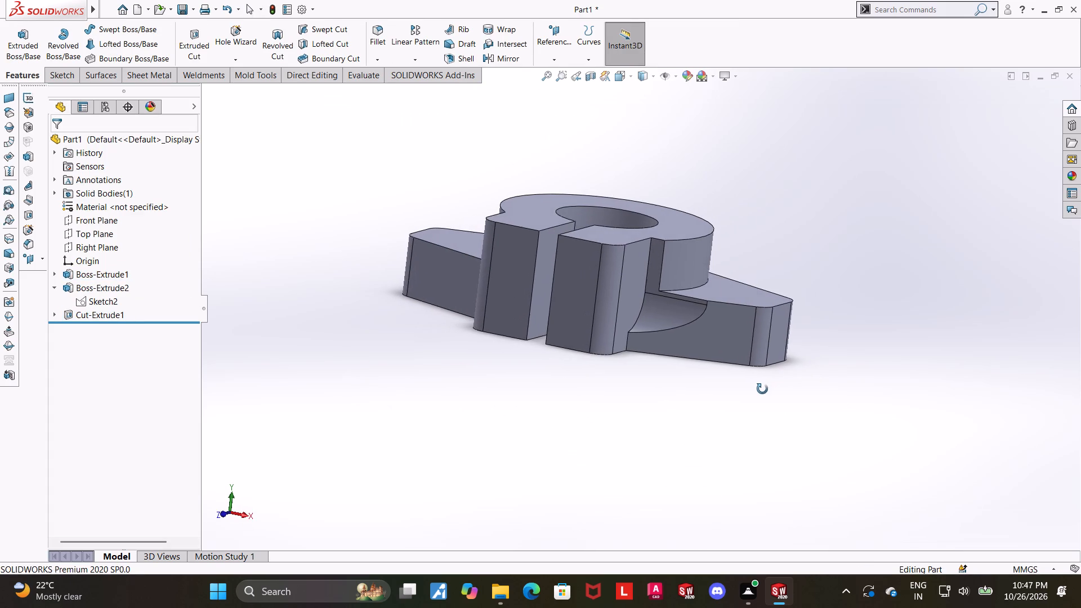
middle_drag(762, 389, 748, 400)
scroll(677, 274, down, 3)
middle_drag(660, 283, 651, 296)
scroll(624, 257, down, 2)
scroll(576, 369, up, 1)
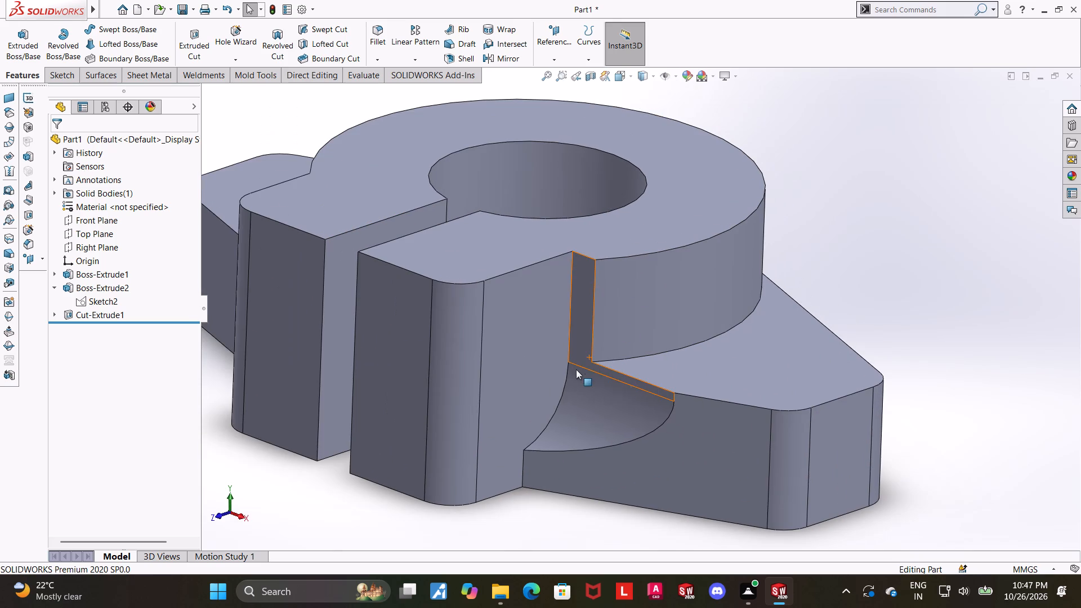
middle_drag(580, 363, 573, 359)
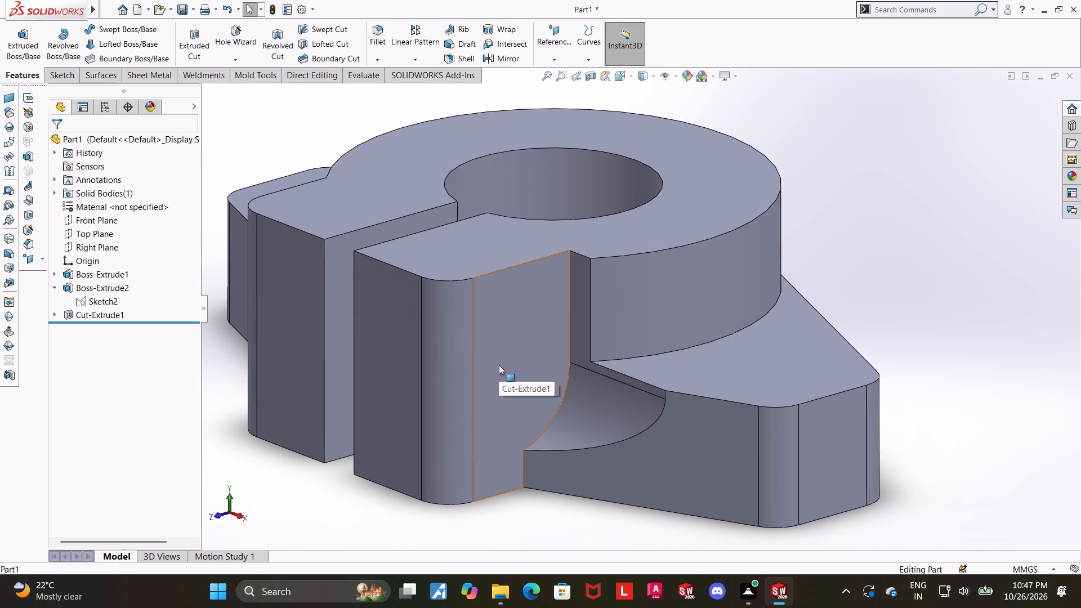
scroll(498, 369, up, 3)
middle_drag(498, 369, 499, 372)
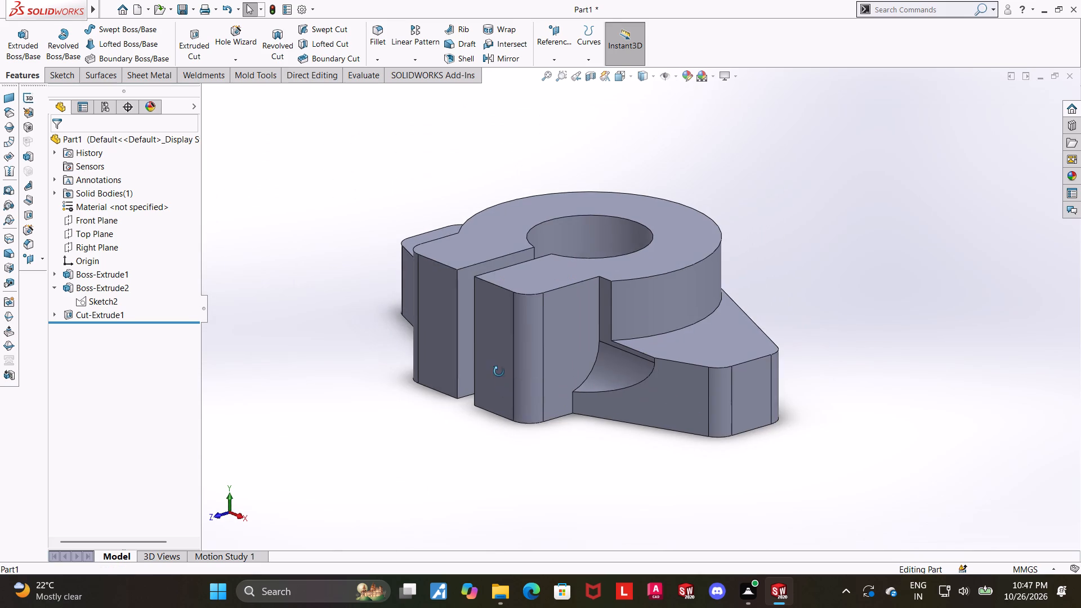
middle_drag(499, 372, 504, 380)
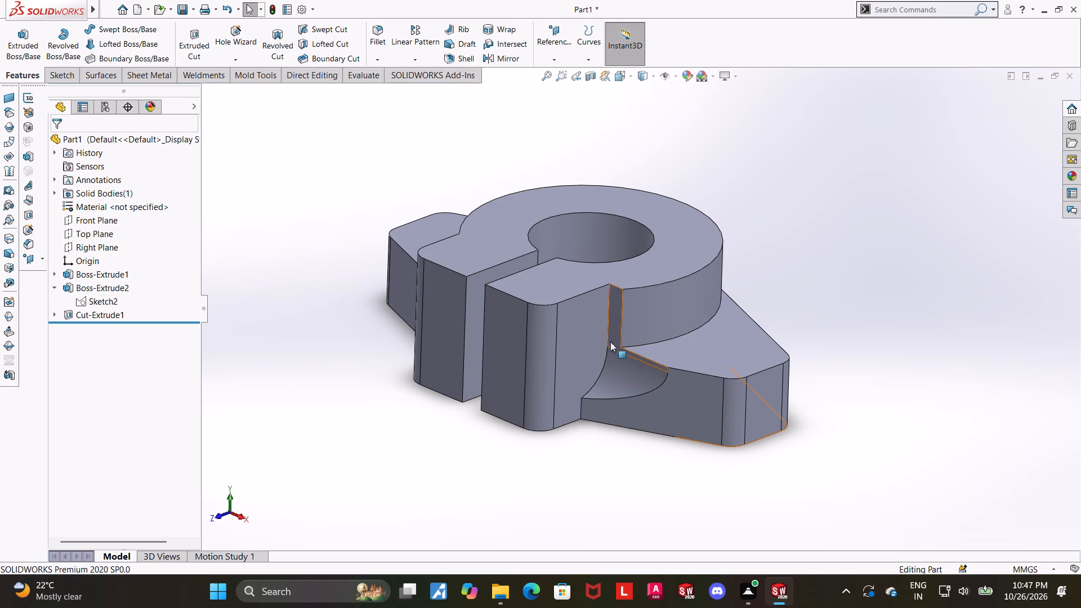
middle_drag(596, 336, 580, 423)
scroll(588, 426, up, 1)
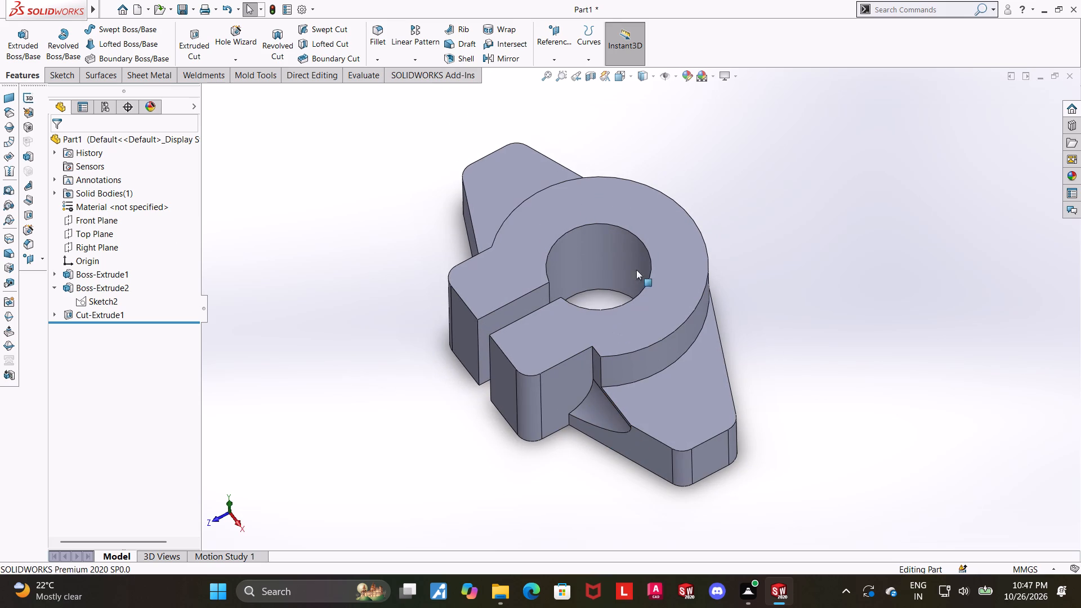
scroll(549, 415, down, 2)
middle_click(562, 427)
scroll(648, 370, down, 4)
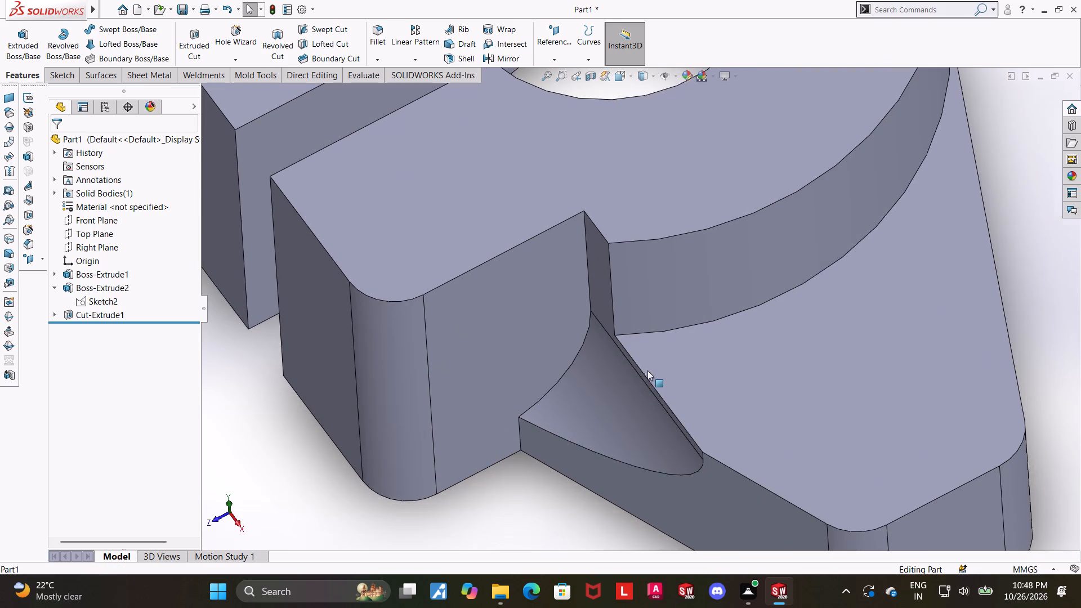
middle_click(645, 370)
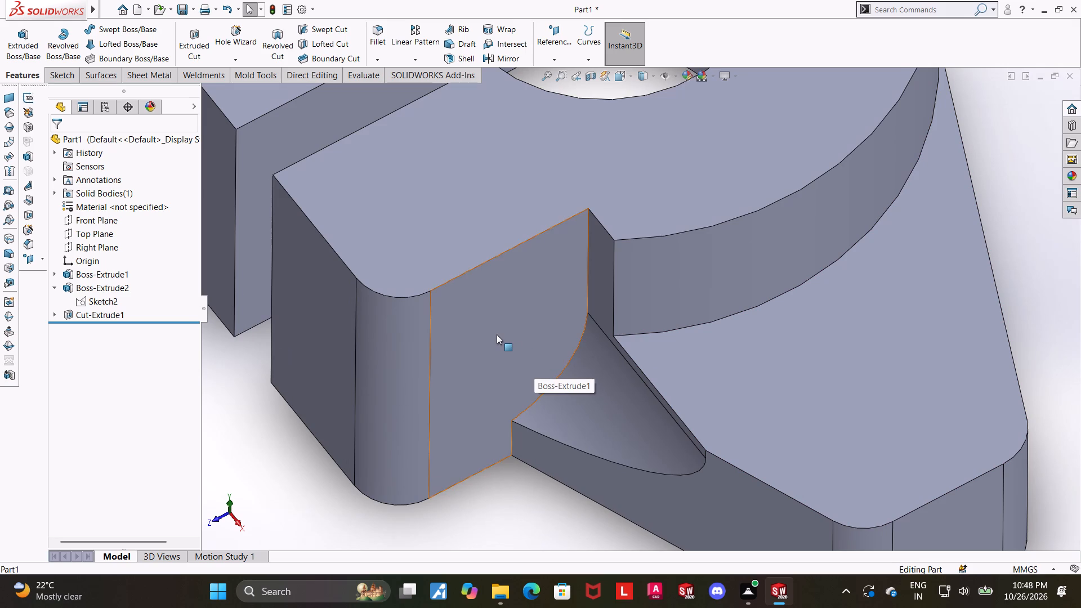
scroll(497, 334, up, 2)
scroll(426, 330, up, 1)
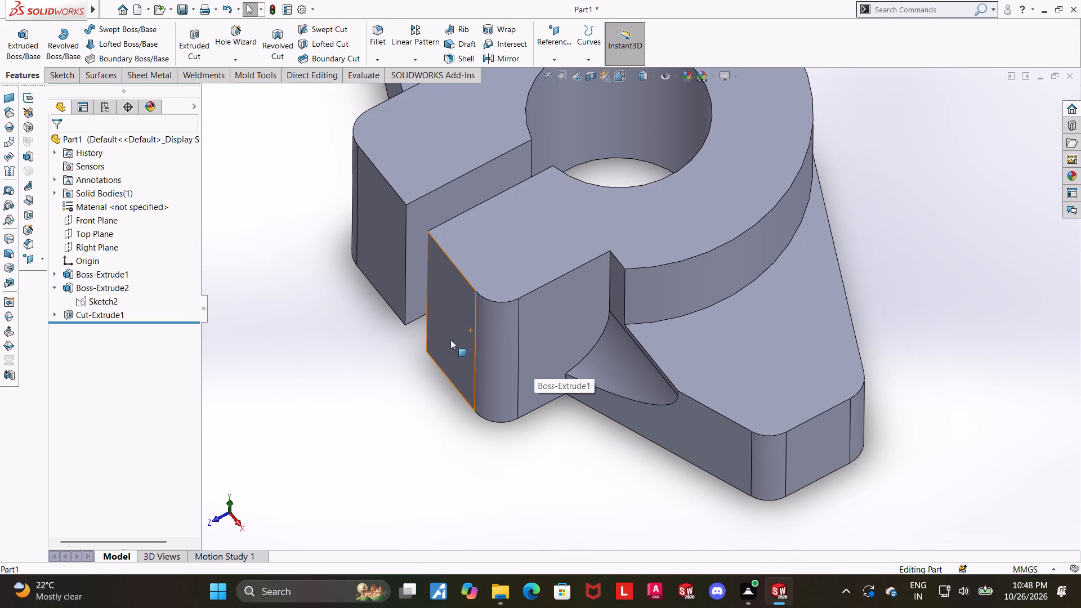
Open a new sketch on the flat outer side face of the slotted lug and view it square-on.
middle_drag(522, 313, 577, 285)
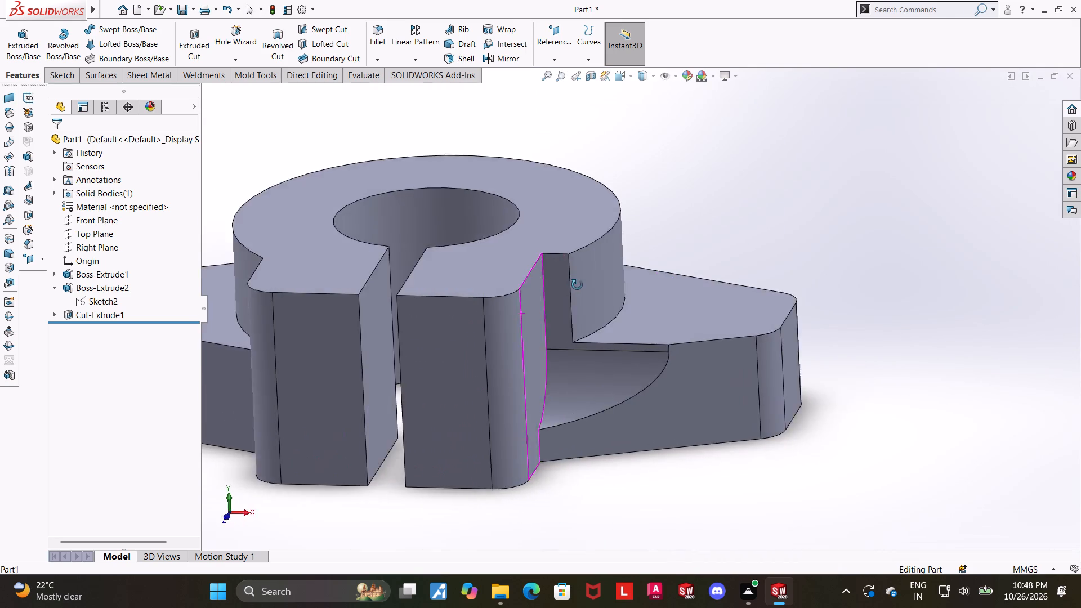
middle_drag(577, 285, 433, 296)
click(531, 330)
click(579, 297)
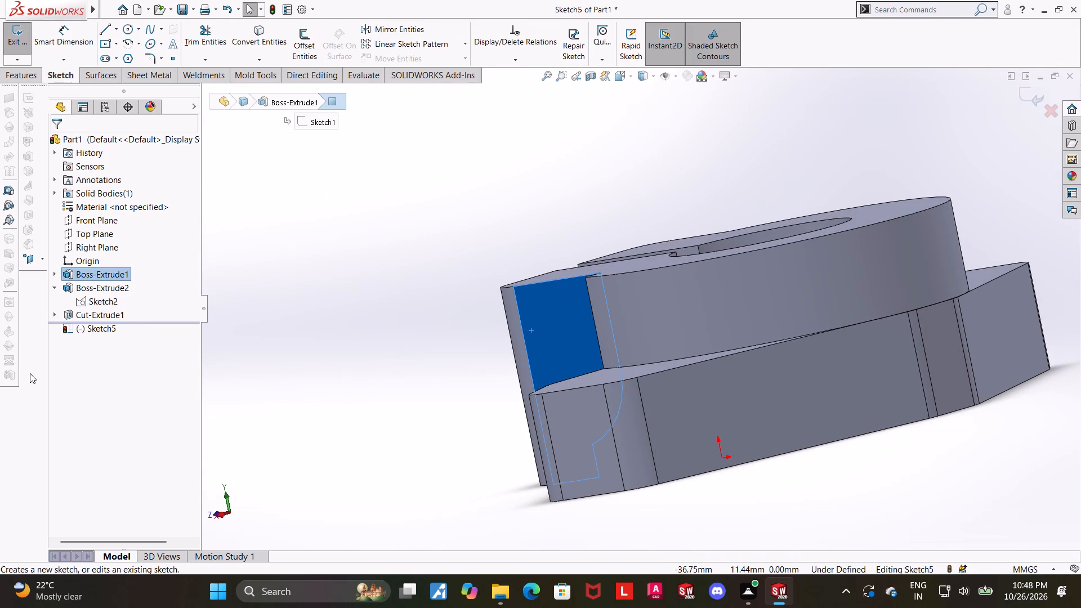
click(95, 333)
click(127, 316)
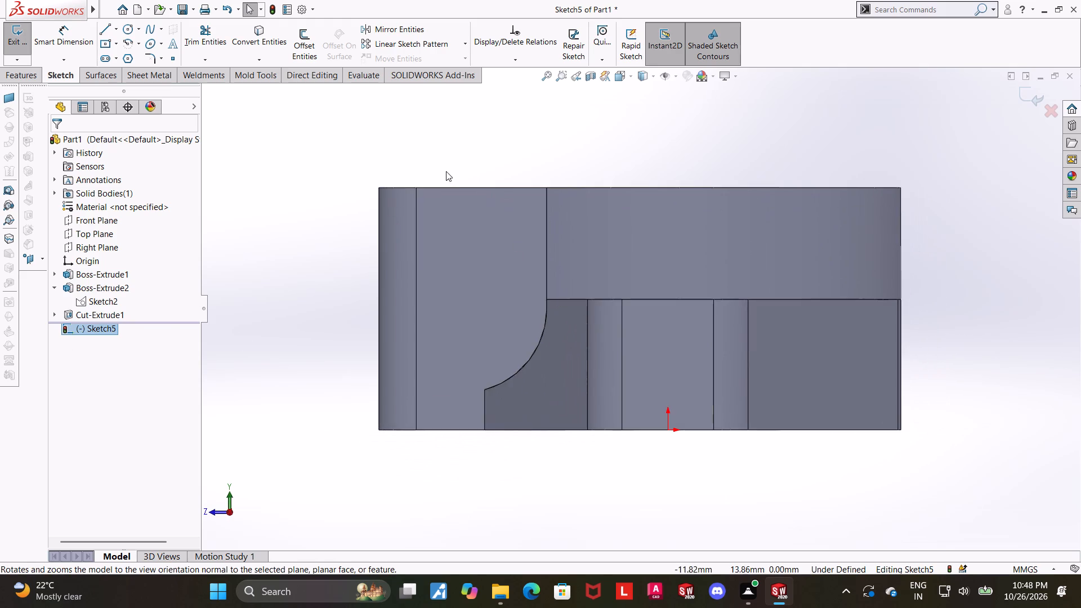
Sketch a narrow closed triangle at the lug's top front corner, extending about 4.5 mm down the front edge.
scroll(417, 178, down, 3)
scroll(448, 269, down, 1)
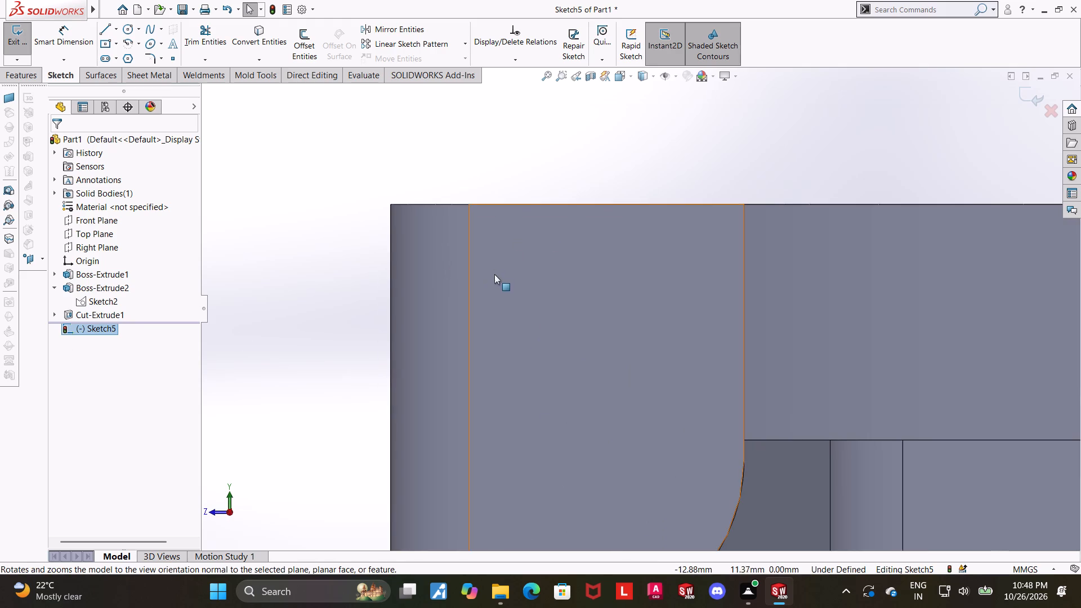
click(102, 24)
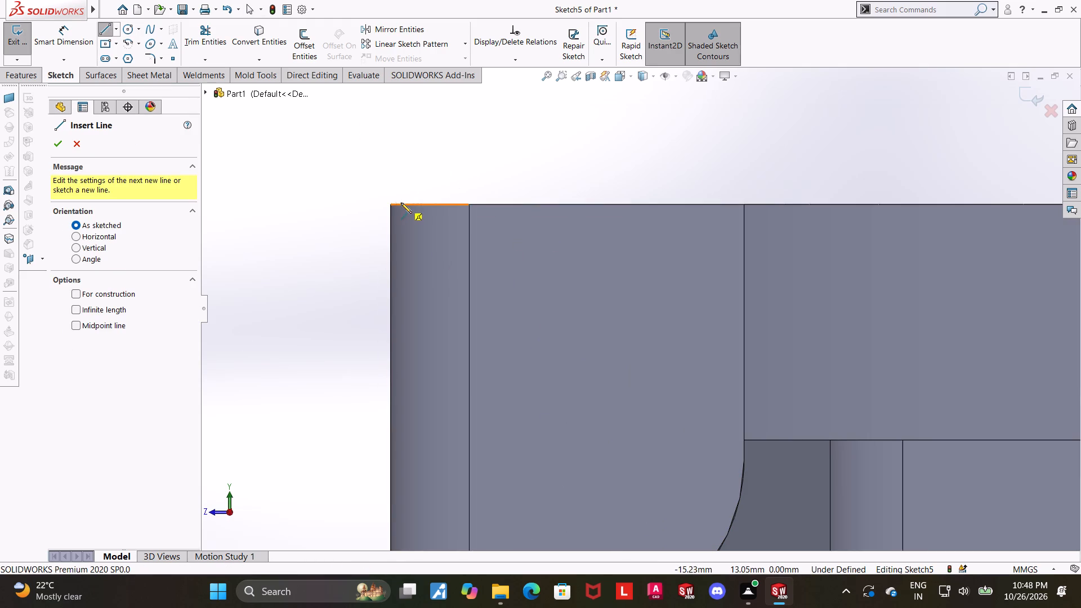
click(391, 204)
click(414, 204)
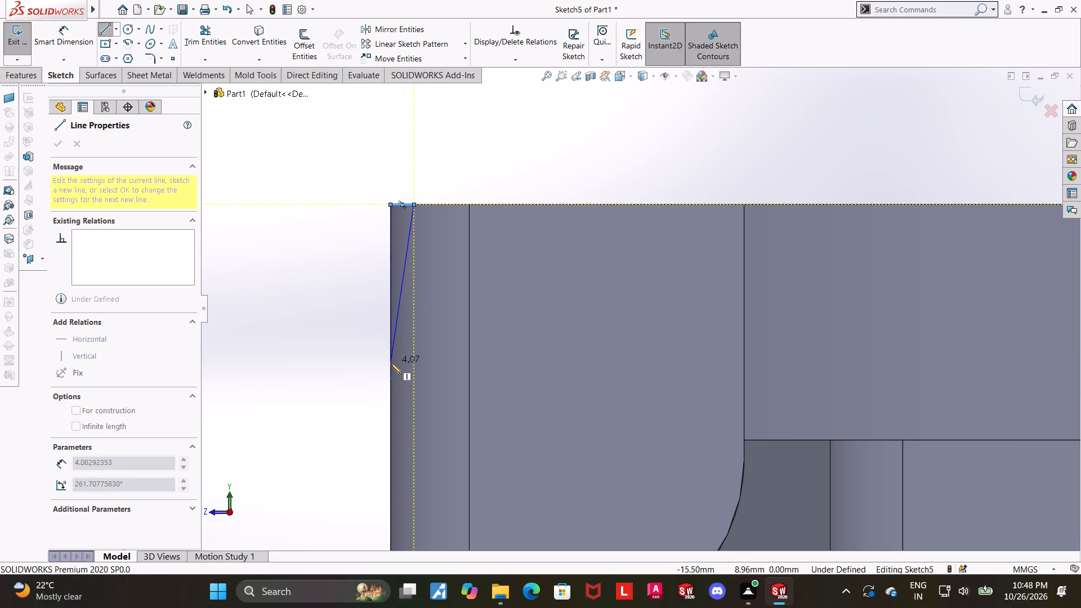
click(390, 380)
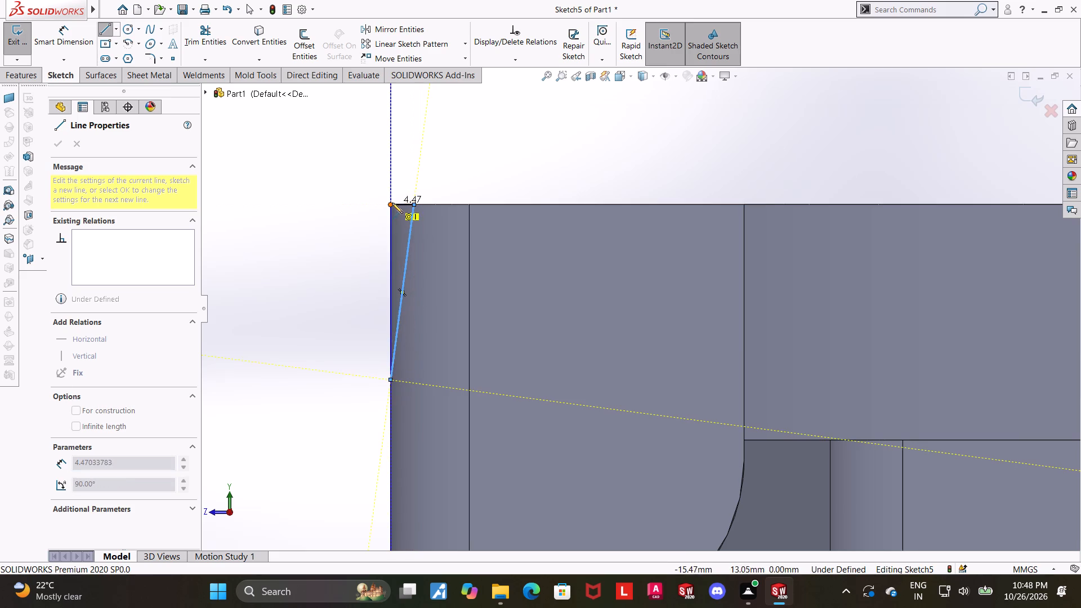
click(390, 203)
key(Escape)
key(Escape)
Dimension the angle between the triangle's vertical and sloped lines as 2.5°.
click(72, 34)
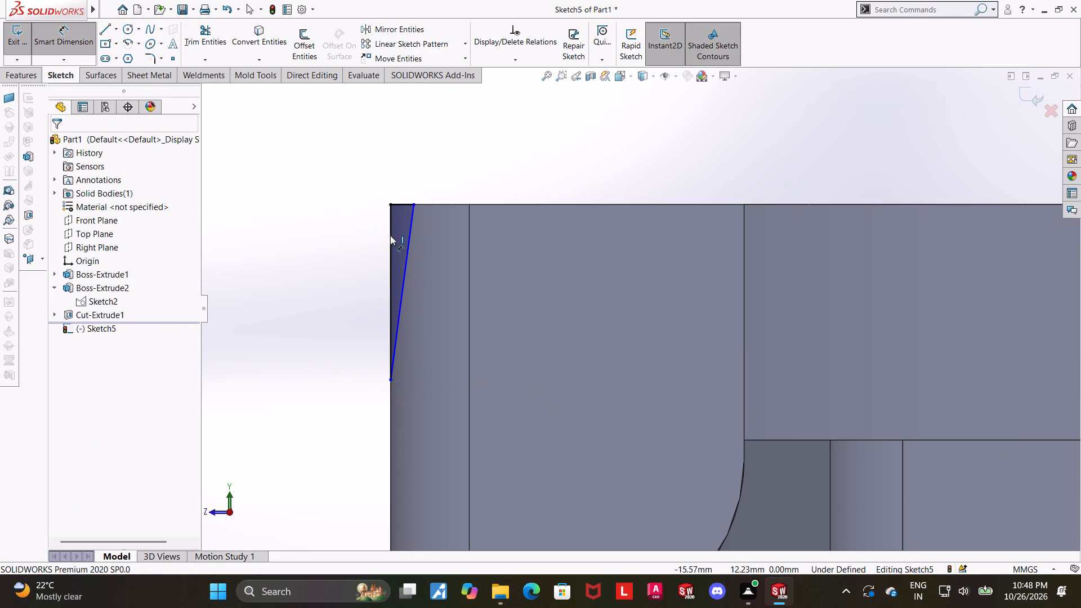
click(390, 235)
click(411, 239)
click(401, 159)
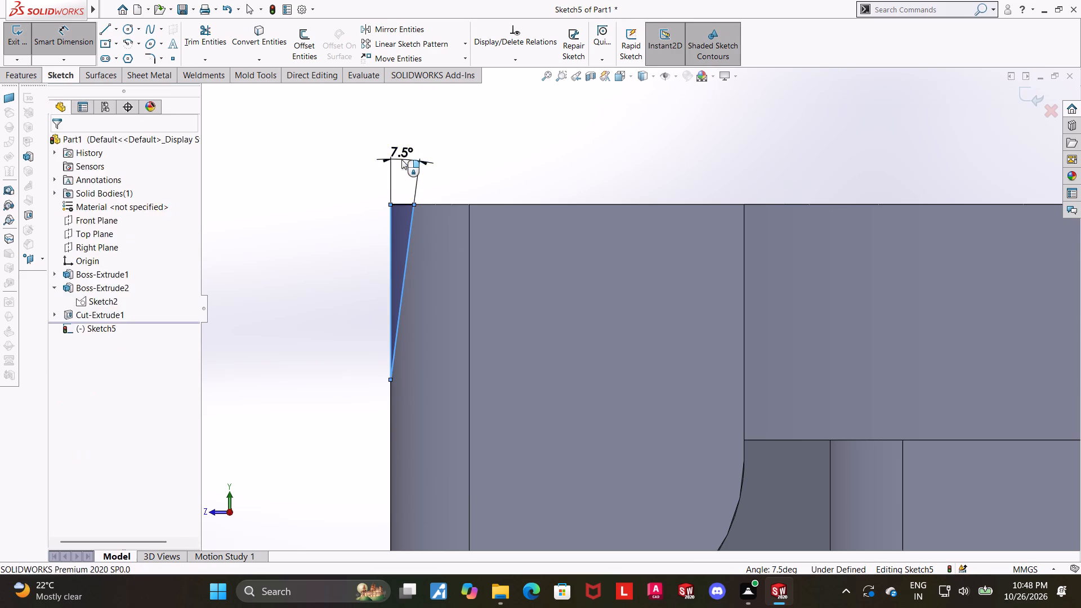
text(2.)
key(5)
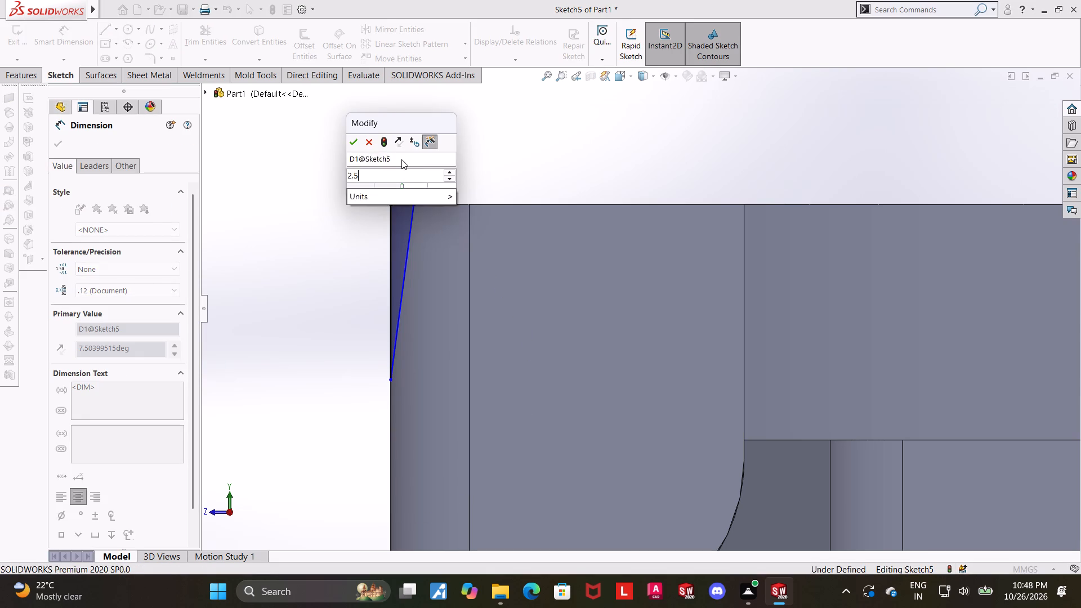
key(Return)
key(Escape)
key(Escape)
click(457, 186)
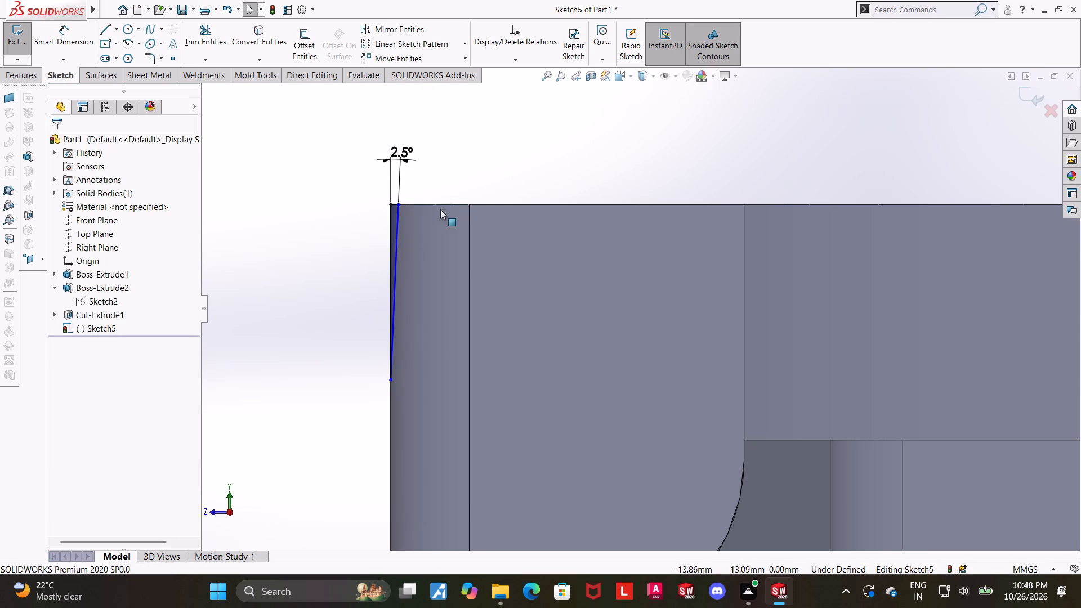
Dimension the triangle's lower point 7 mm above the lug's bottom edge.
scroll(437, 252, up, 1)
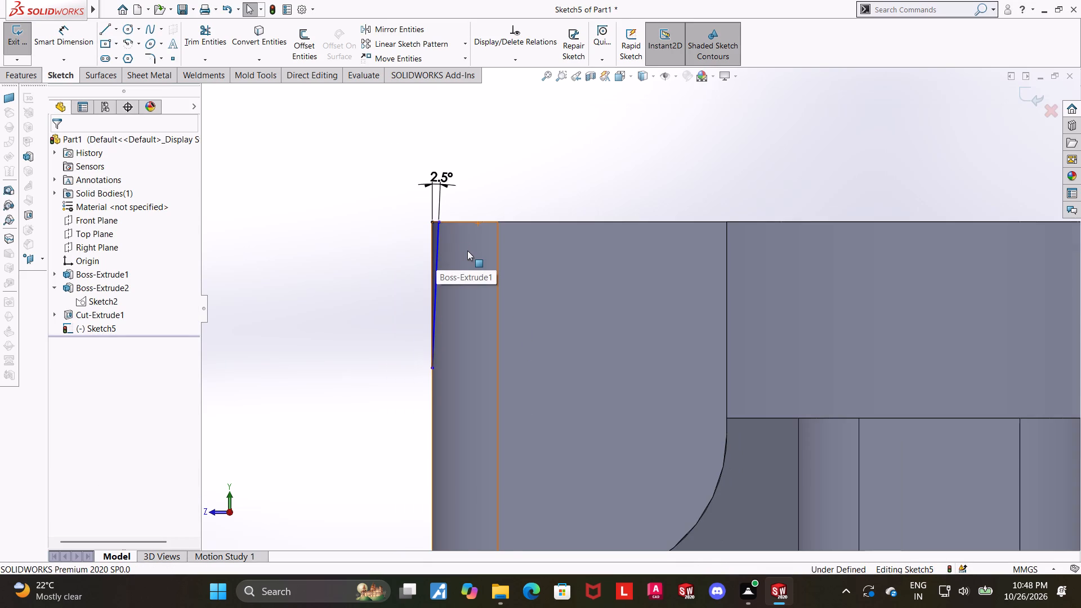
scroll(467, 251, down, 1)
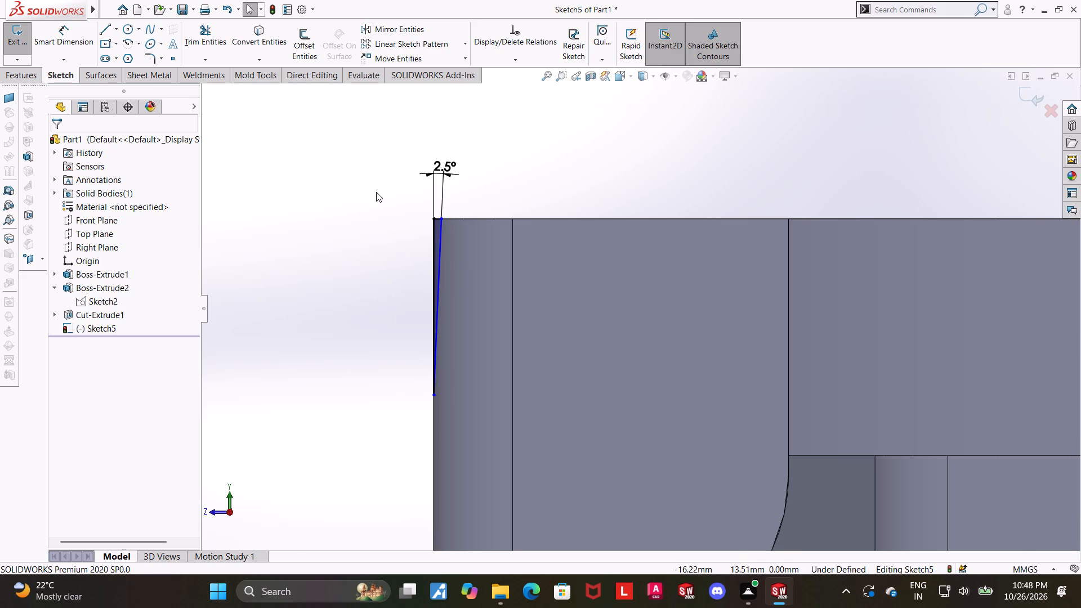
click(74, 35)
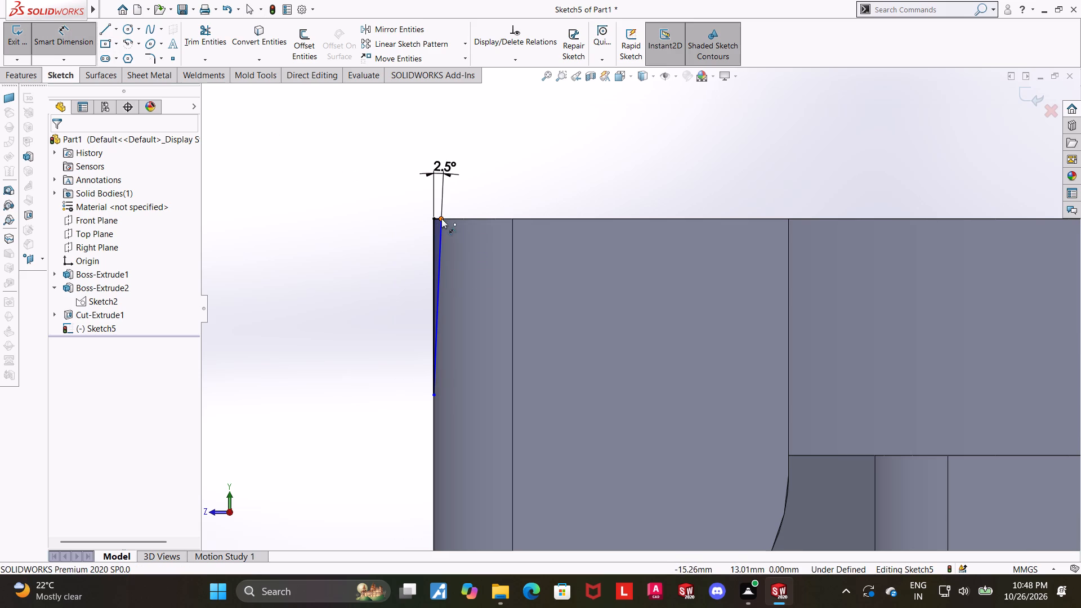
scroll(467, 271, down, 1)
scroll(458, 292, up, 6)
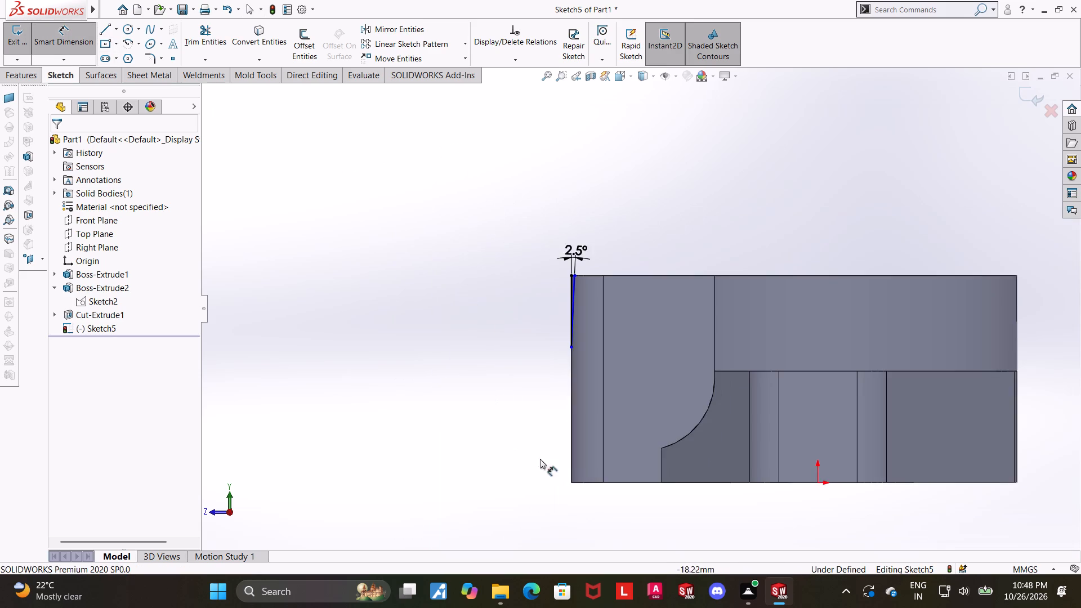
scroll(604, 435, down, 3)
scroll(613, 262, down, 5)
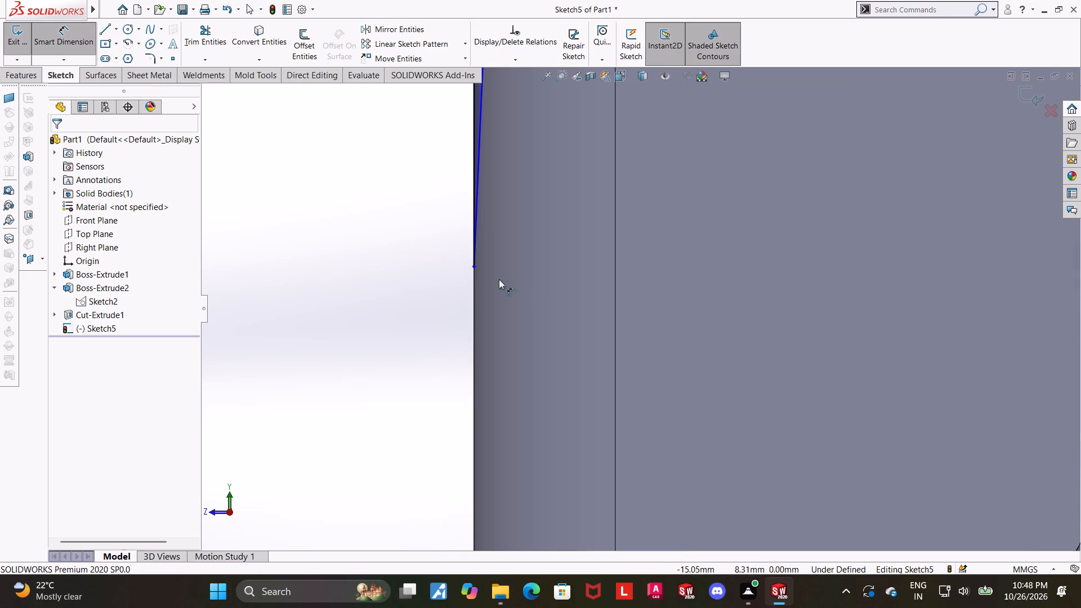
key(Escape)
drag(64, 39, 69, 38)
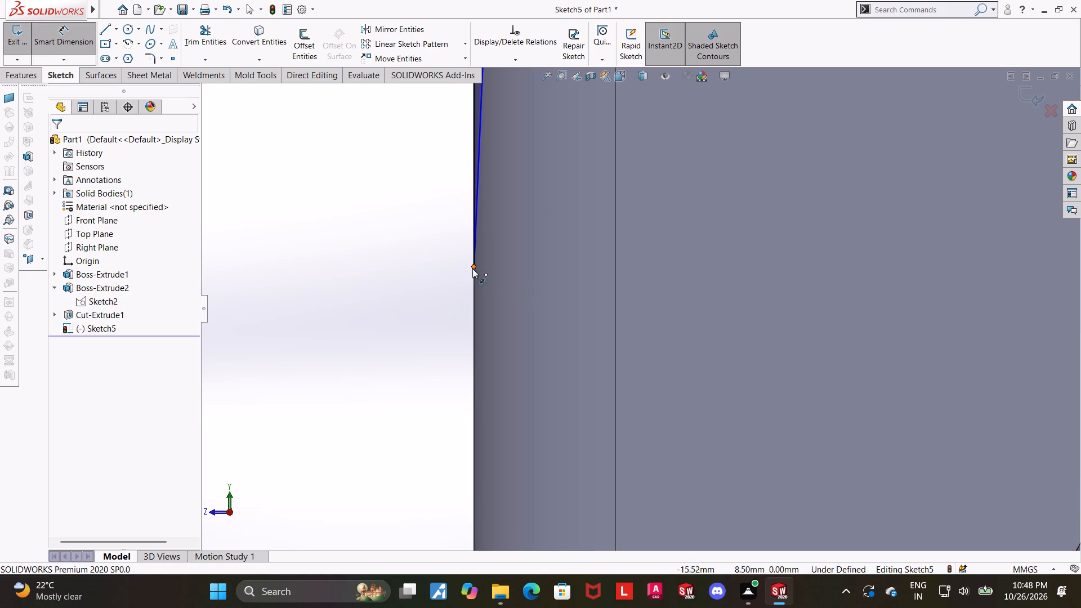
click(471, 269)
scroll(479, 284, up, 5)
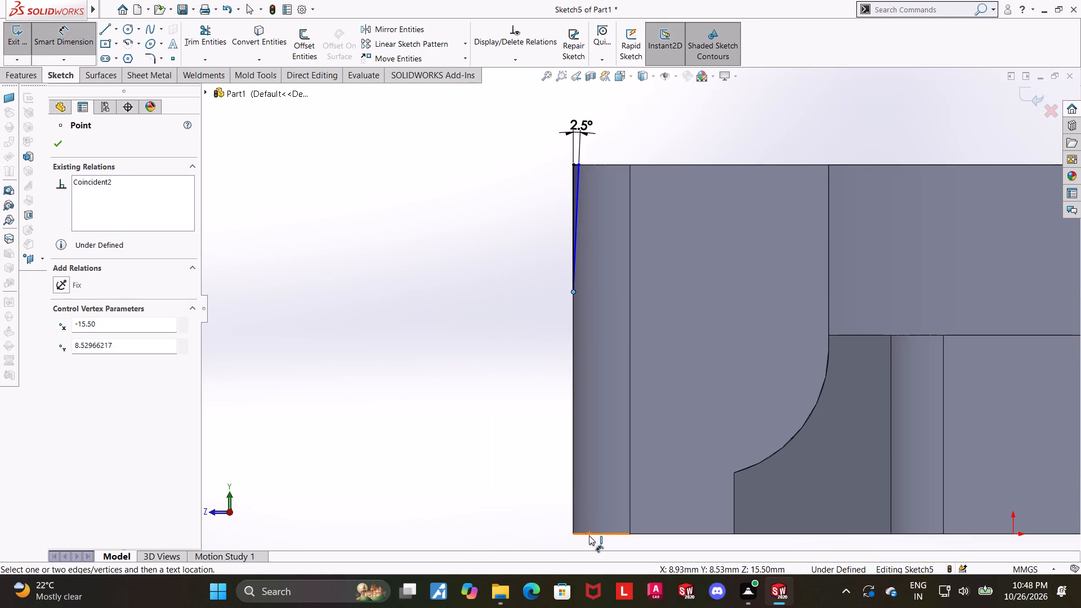
click(589, 535)
click(469, 500)
key(7)
key(Return)
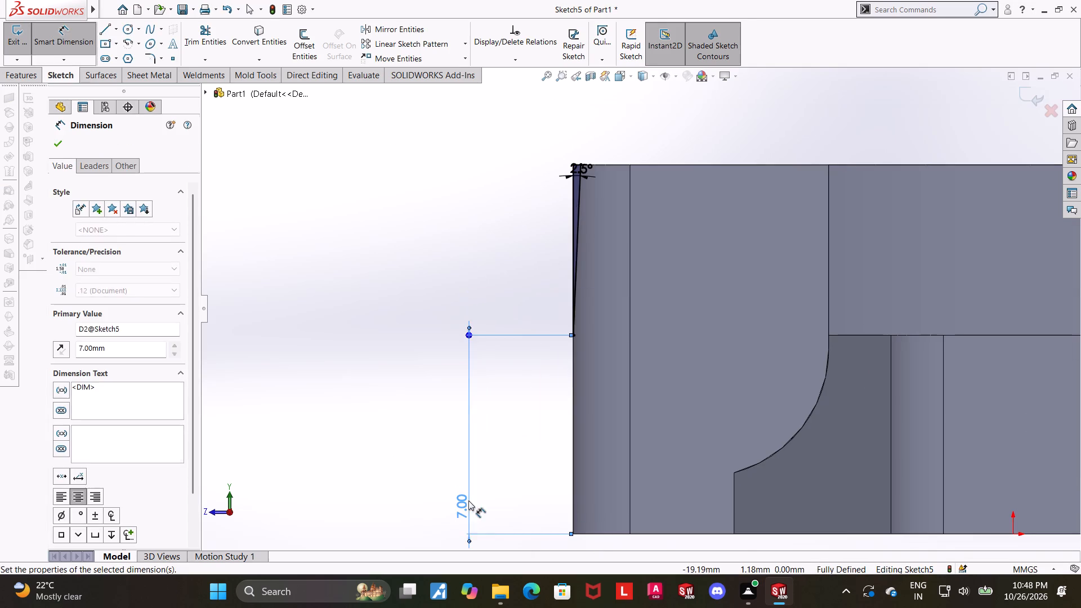
key(Escape)
Close the sketch and cut-extrude the triangle through the lug's front using the Up To Next end condition.
scroll(483, 488, up, 3)
scroll(724, 184, down, 4)
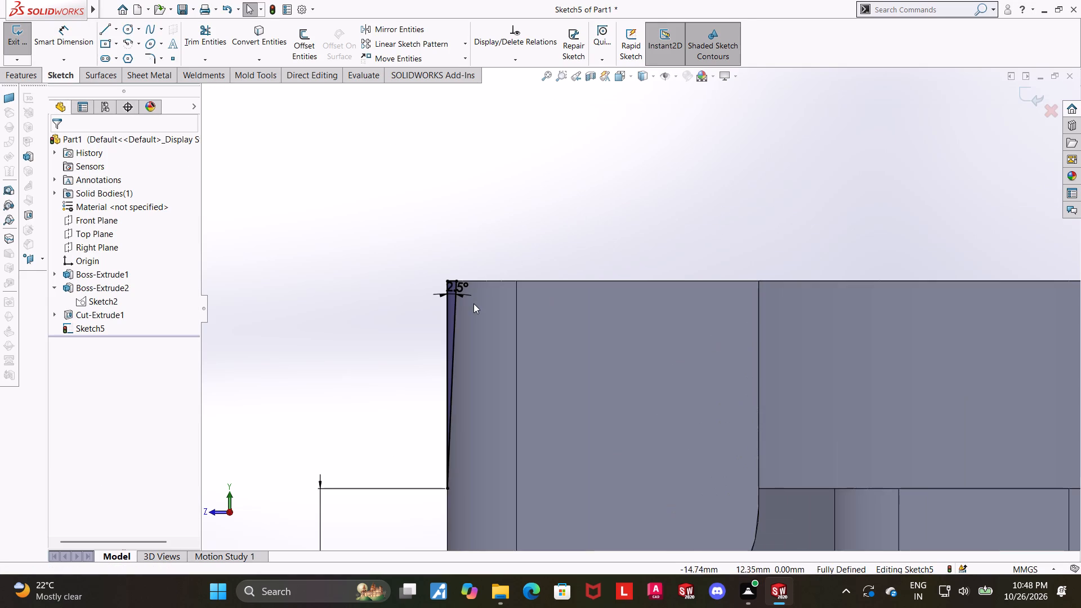
scroll(474, 303, down, 3)
click(707, 209)
click(1018, 96)
scroll(684, 264, up, 3)
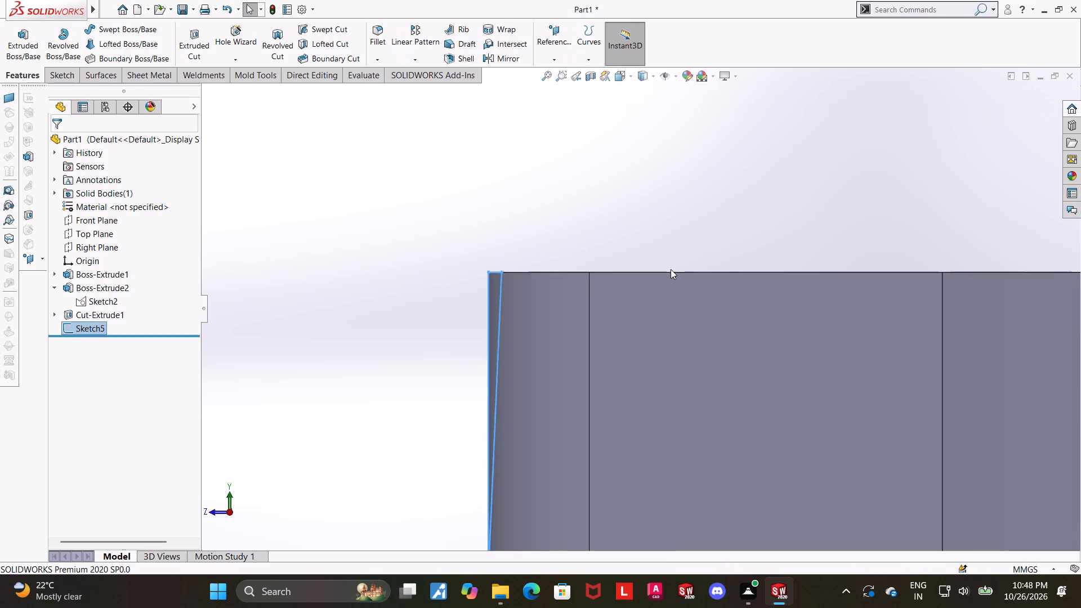
middle_drag(671, 269, 714, 298)
click(202, 42)
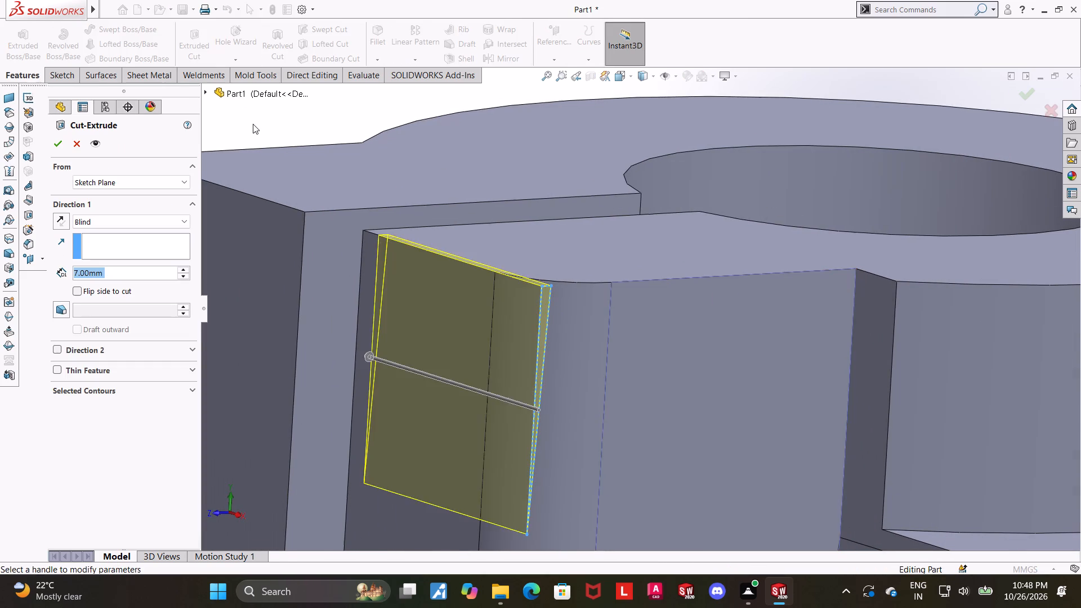
scroll(258, 132, up, 3)
click(110, 216)
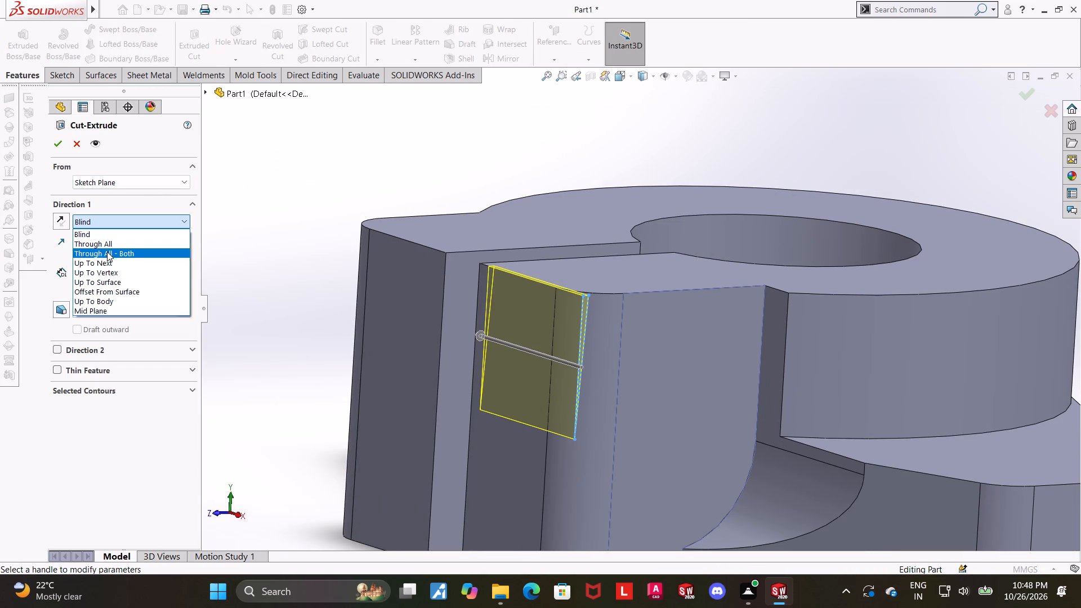
click(108, 260)
click(59, 146)
click(531, 154)
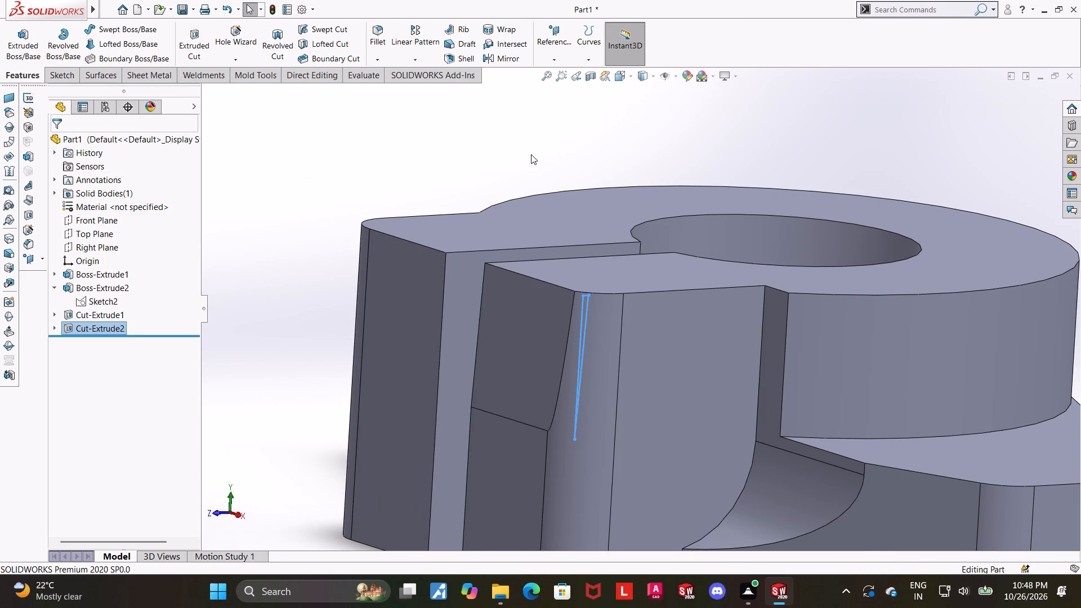
Examine the tapered lug front and the round-bottomed cut from several angles around the part.
middle_drag(529, 200, 522, 188)
scroll(544, 190, up, 2)
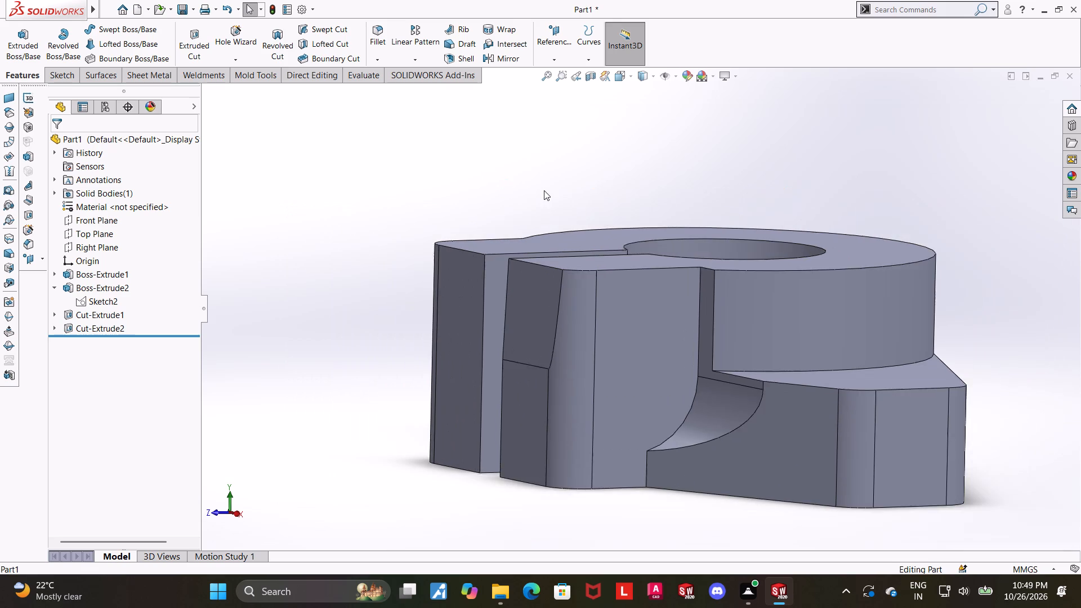
scroll(544, 190, up, 1)
click(399, 311)
middle_drag(698, 386, 676, 391)
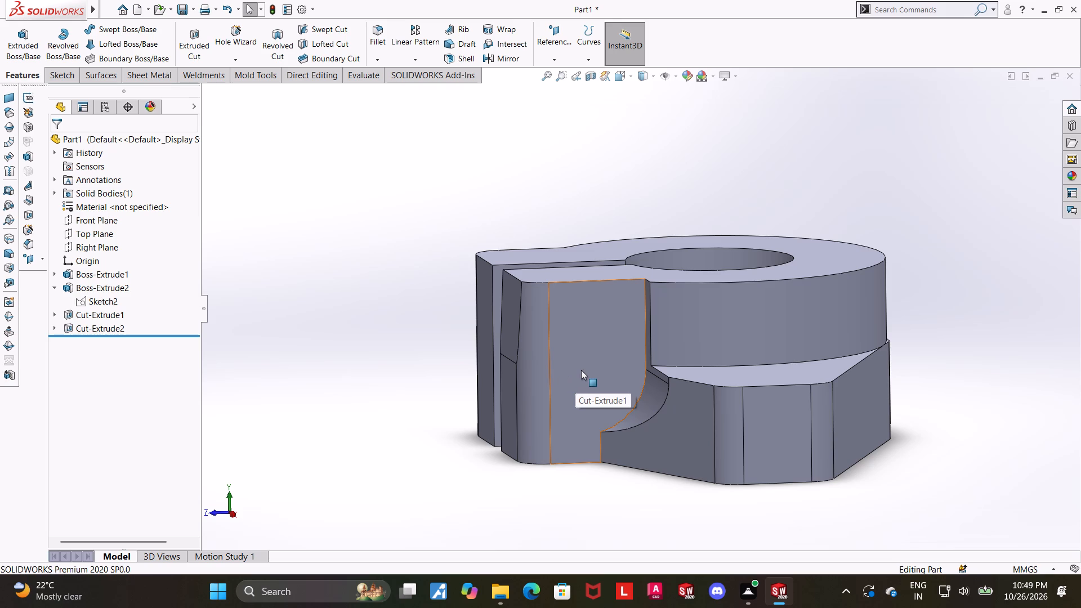
scroll(582, 377, up, 1)
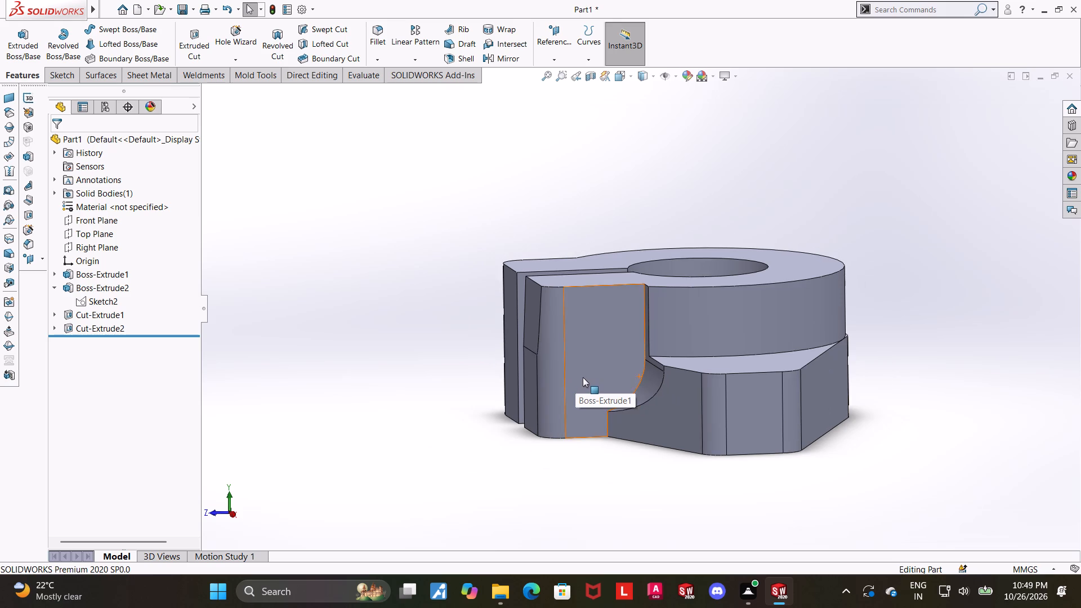
middle_drag(583, 377, 590, 388)
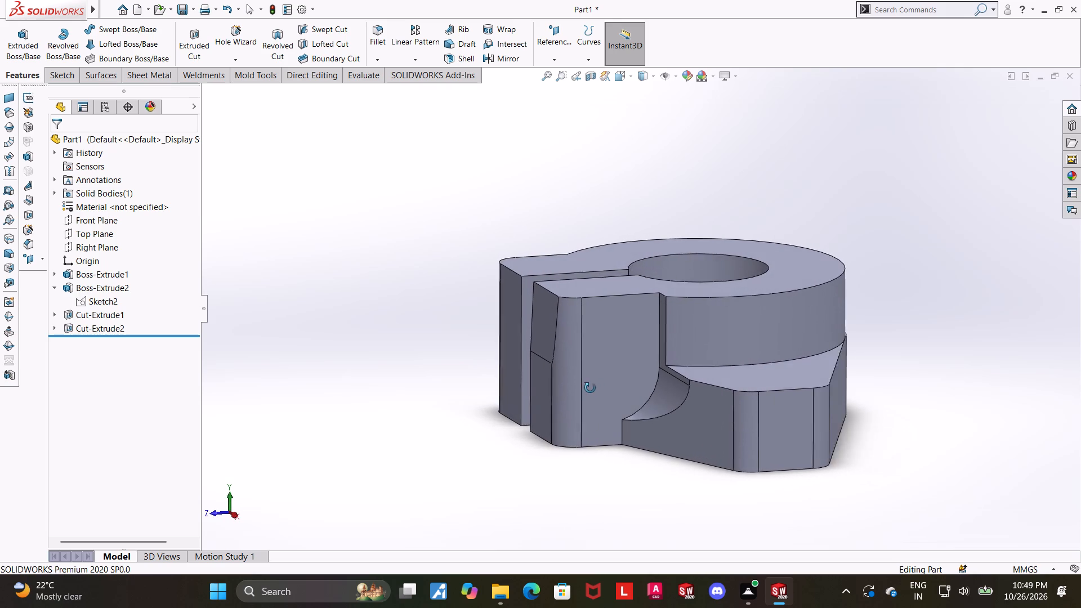
middle_drag(590, 388, 392, 382)
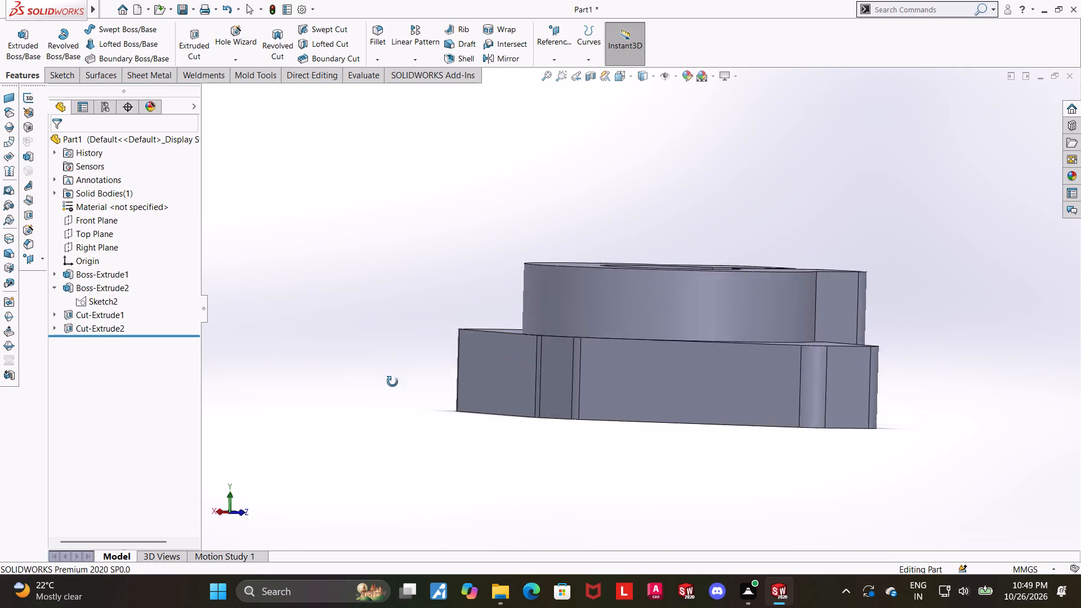
middle_drag(392, 382, 658, 413)
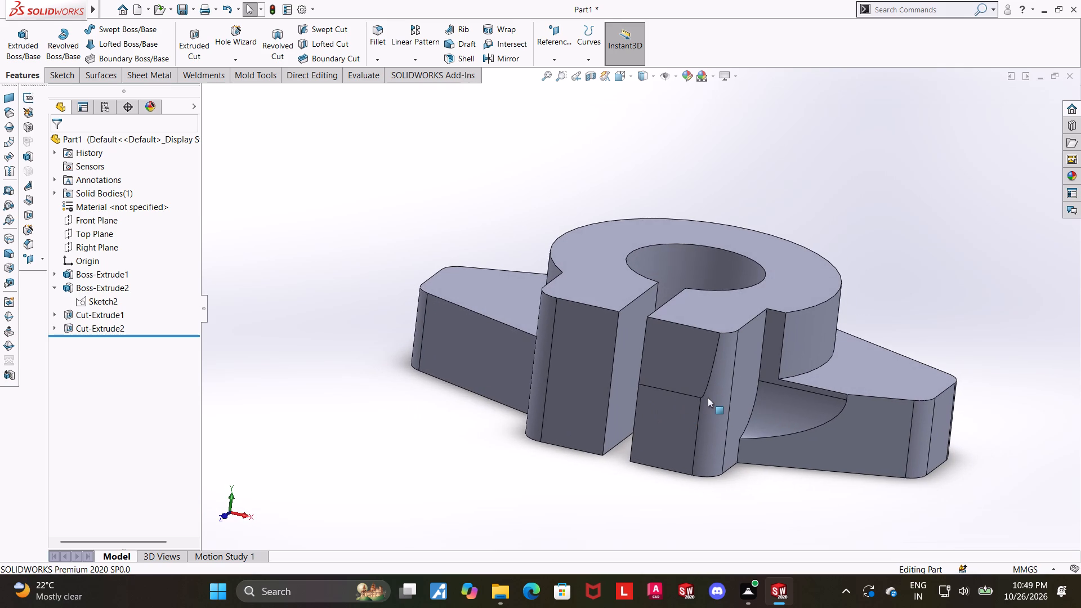
middle_drag(764, 394, 741, 403)
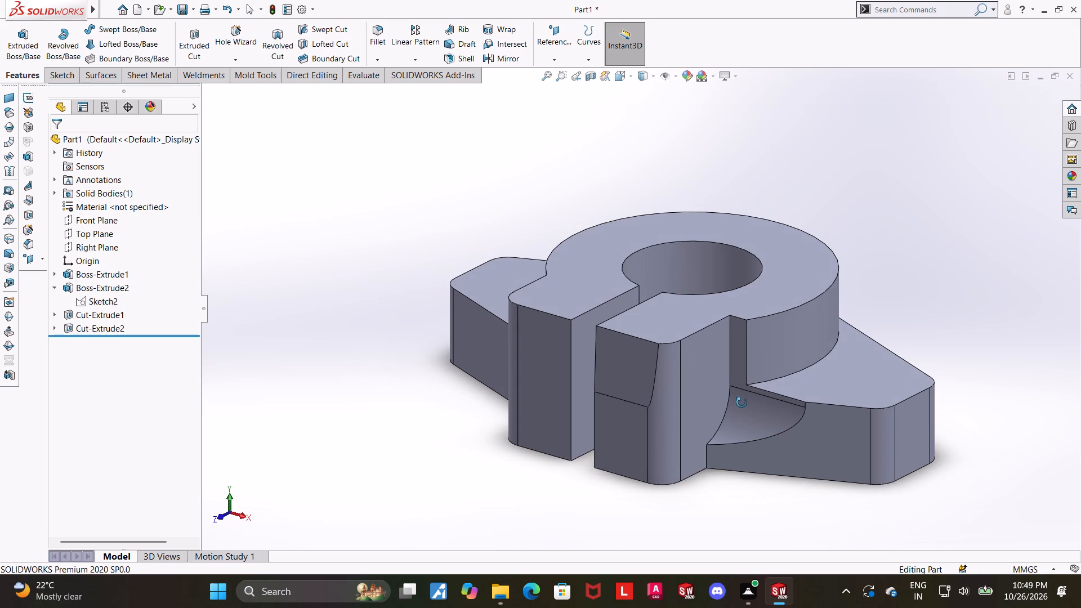
middle_drag(741, 403, 714, 412)
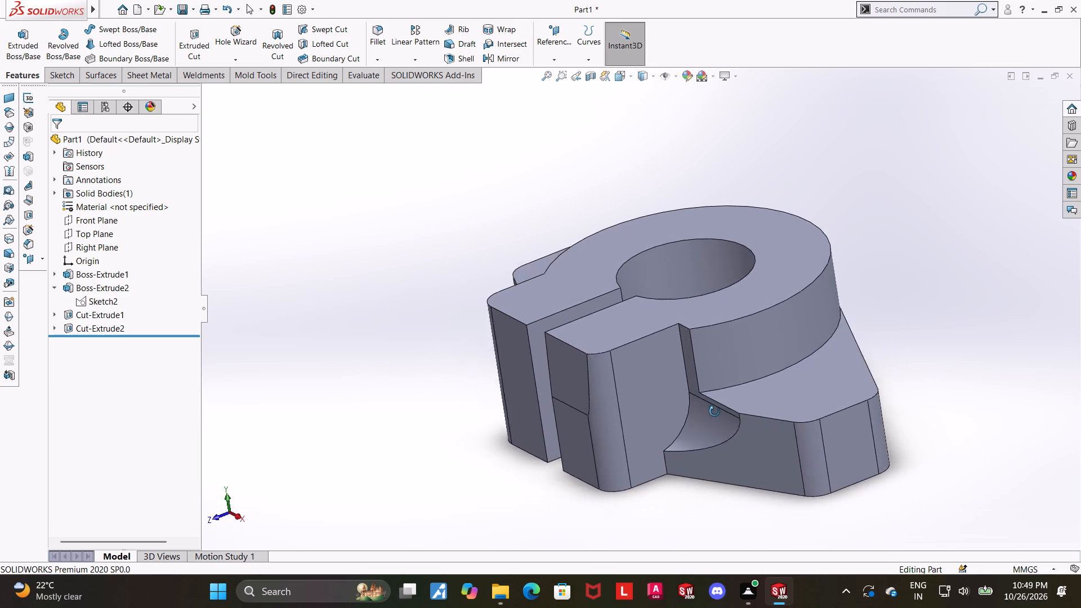
middle_drag(714, 412, 752, 433)
middle_drag(762, 395, 763, 394)
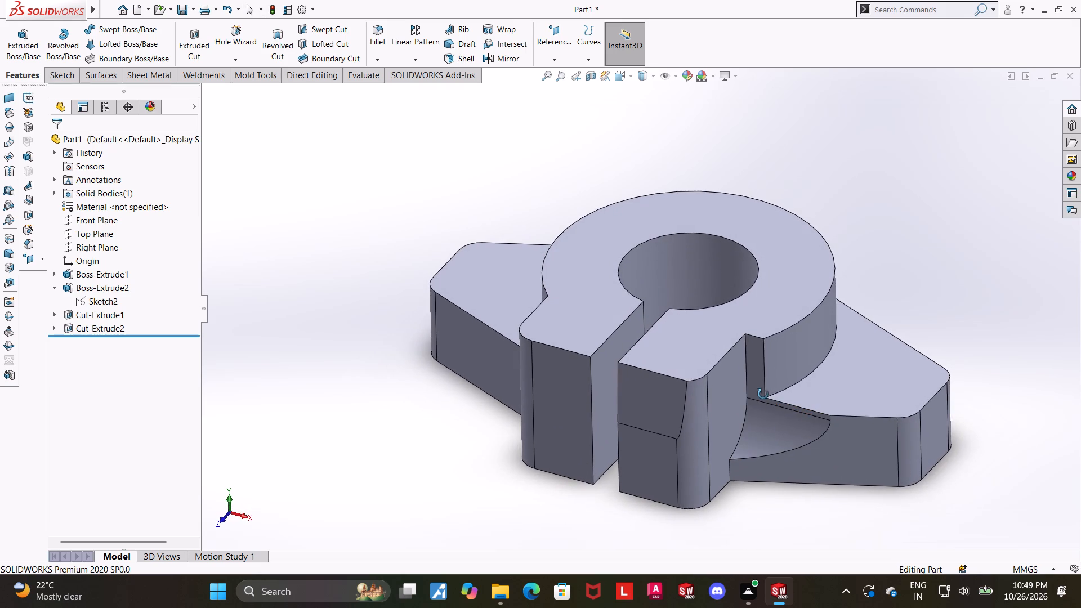
middle_drag(763, 394, 732, 365)
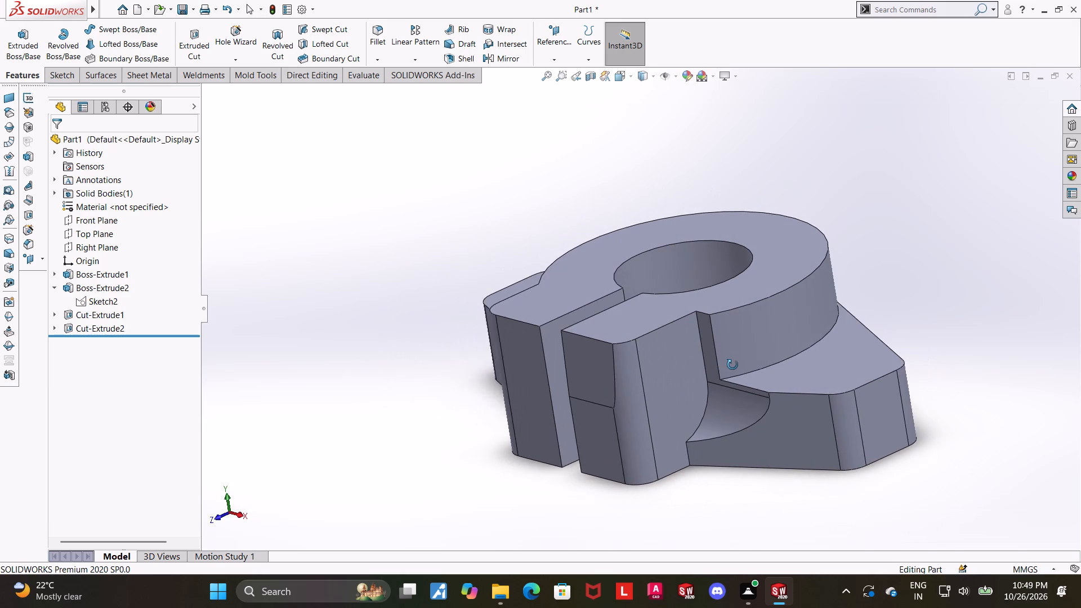
middle_drag(732, 365, 753, 386)
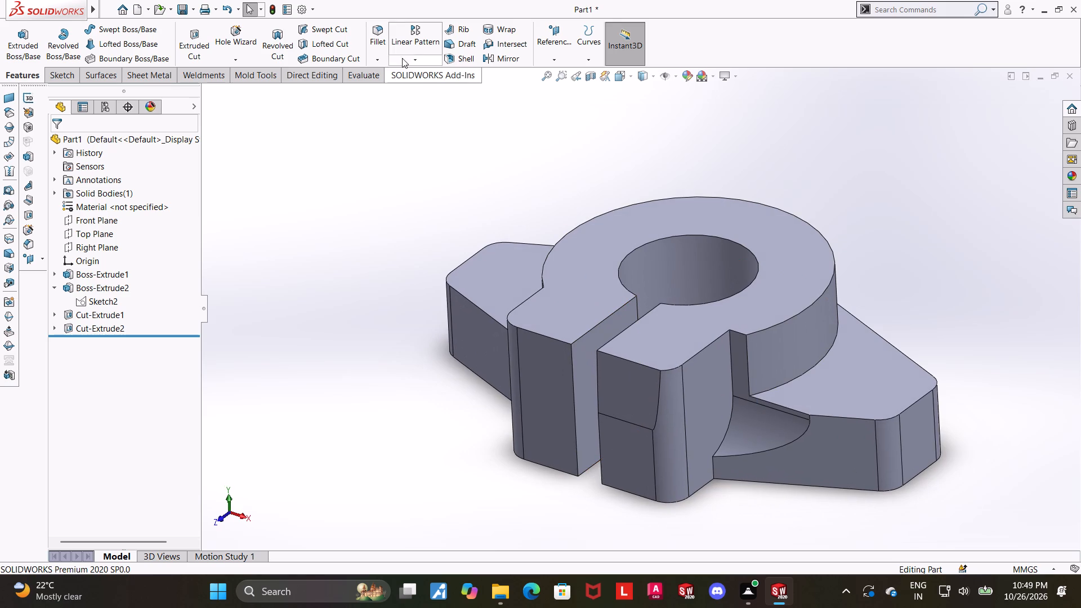
Mirror the round-bottomed cut and the lug's taper cut about the Right Plane.
click(486, 61)
click(211, 92)
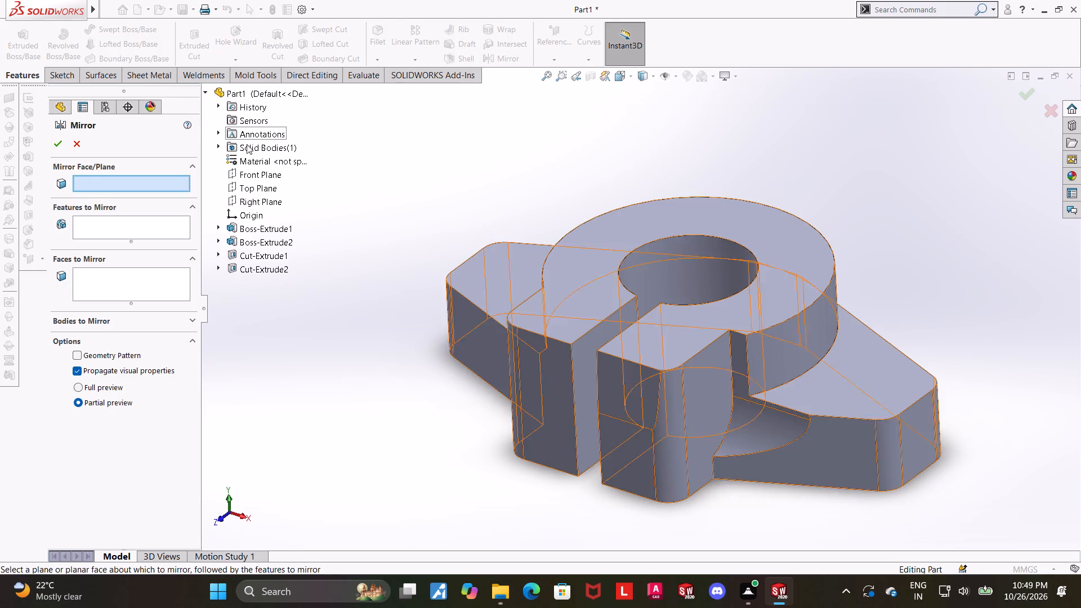
click(256, 200)
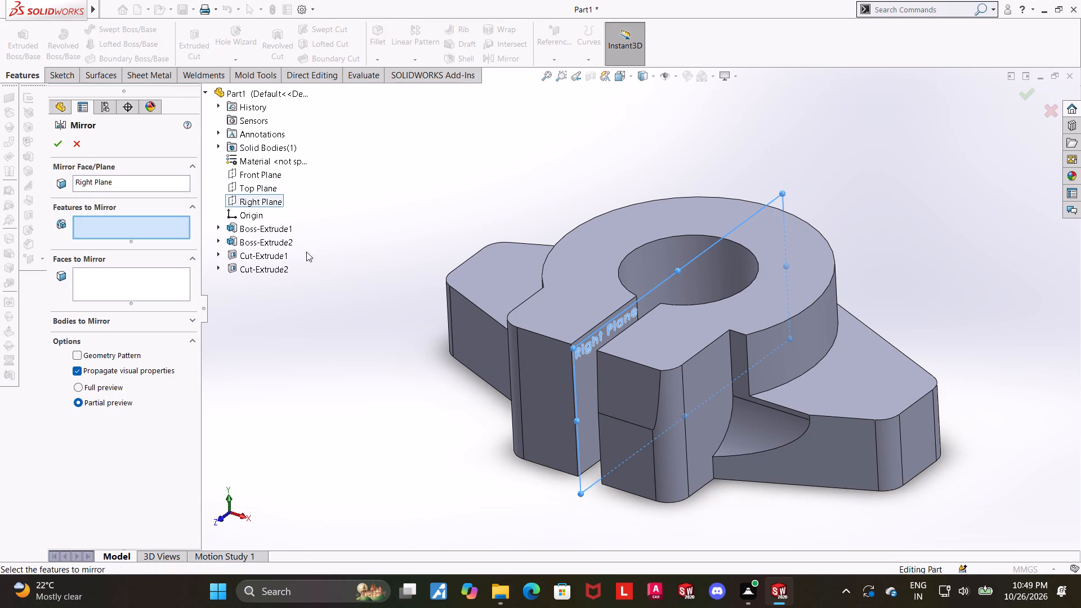
click(243, 257)
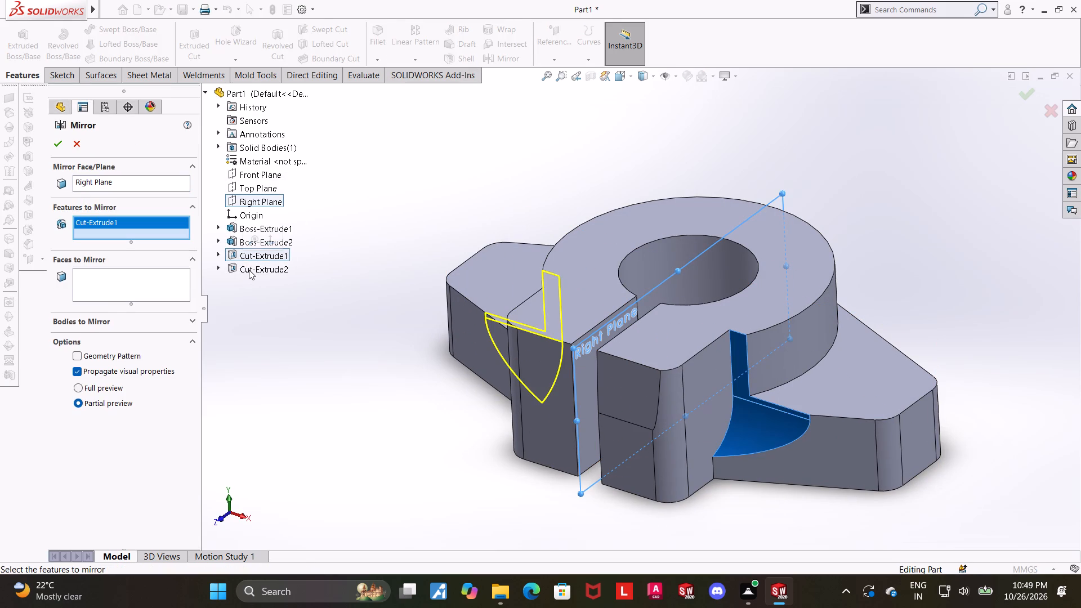
click(249, 270)
click(254, 263)
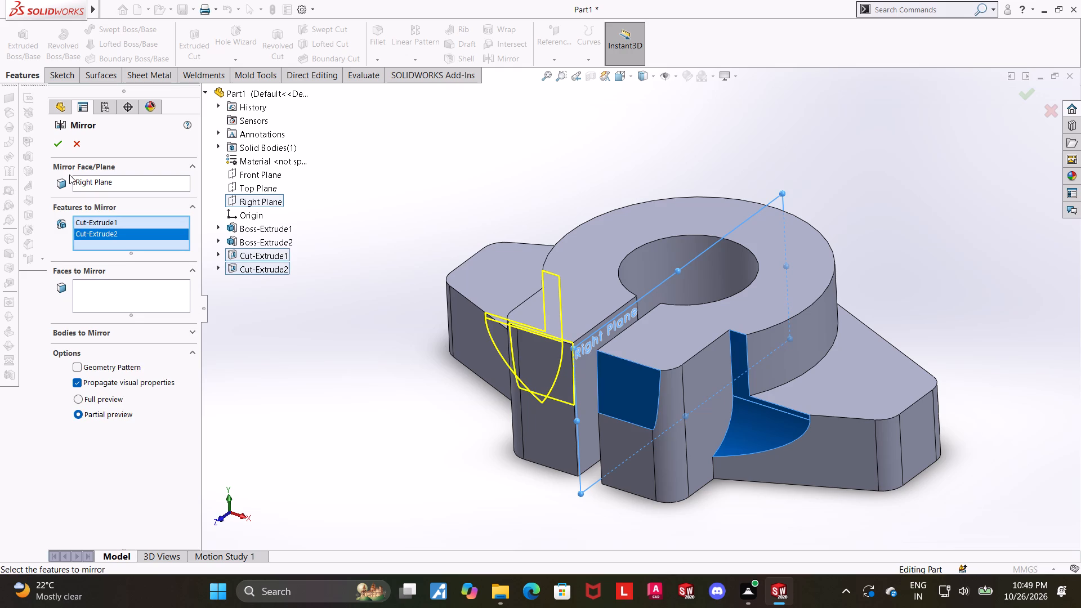
click(56, 140)
click(374, 261)
Examine the mirrored cuts on both lugs and side arms from several angles.
middle_drag(341, 224, 386, 191)
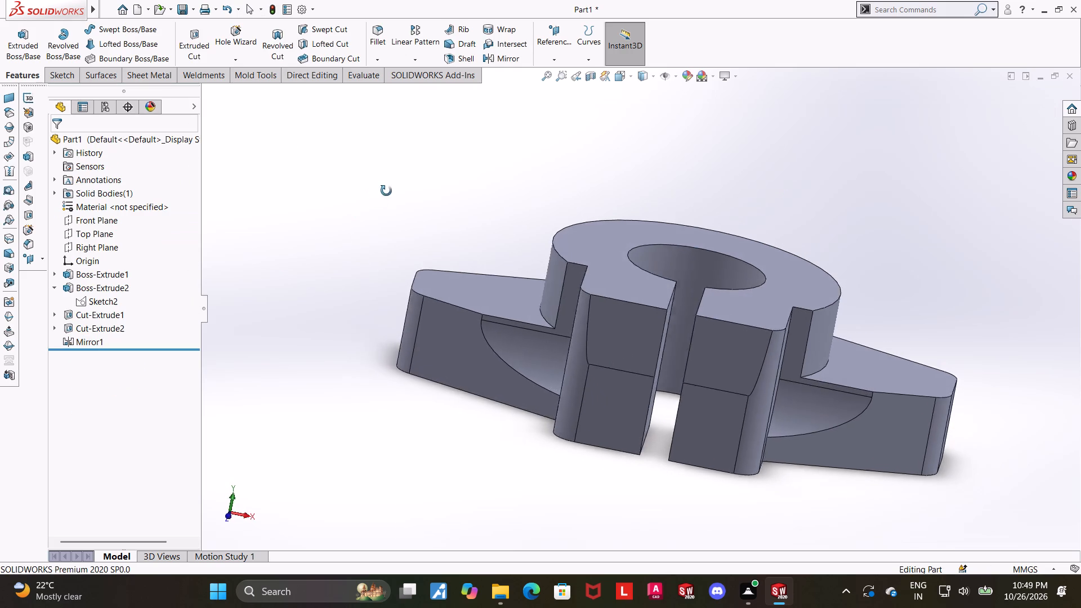
middle_drag(386, 191, 378, 217)
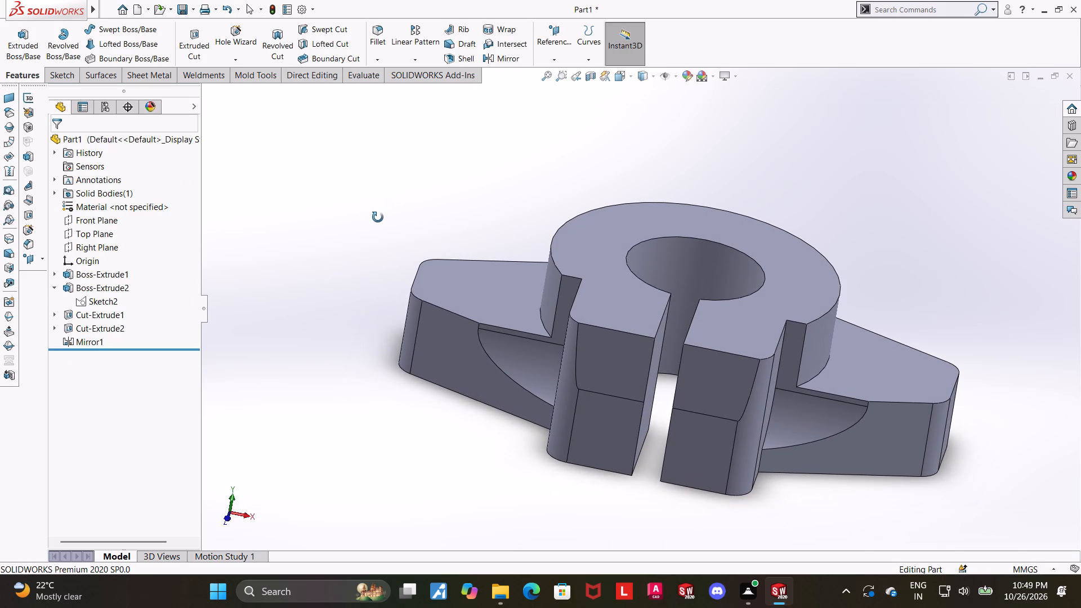
middle_drag(378, 217, 355, 211)
middle_drag(578, 207, 568, 194)
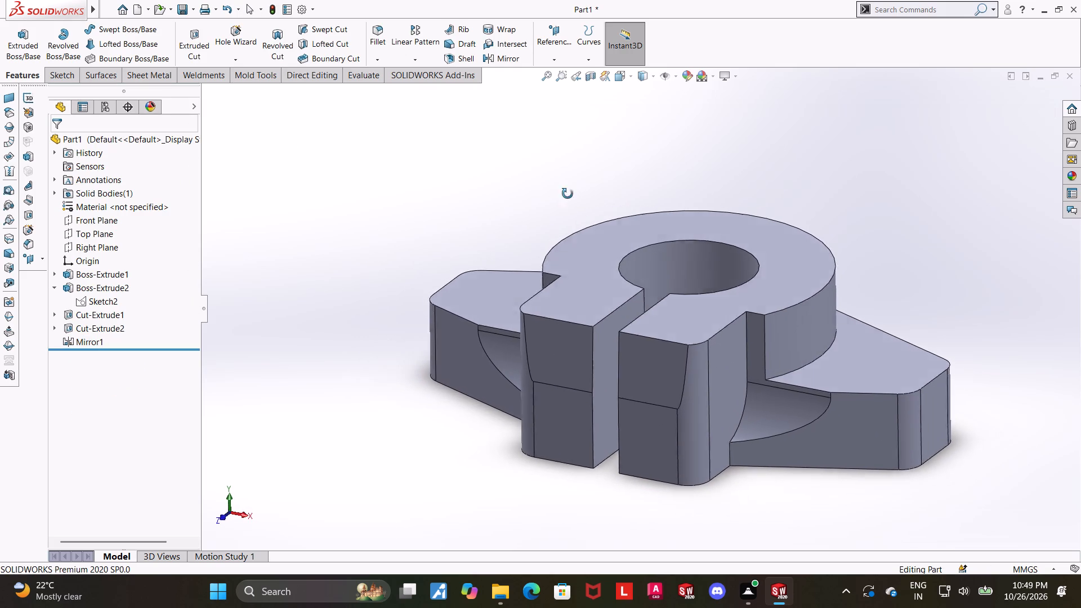
middle_drag(568, 194, 495, 187)
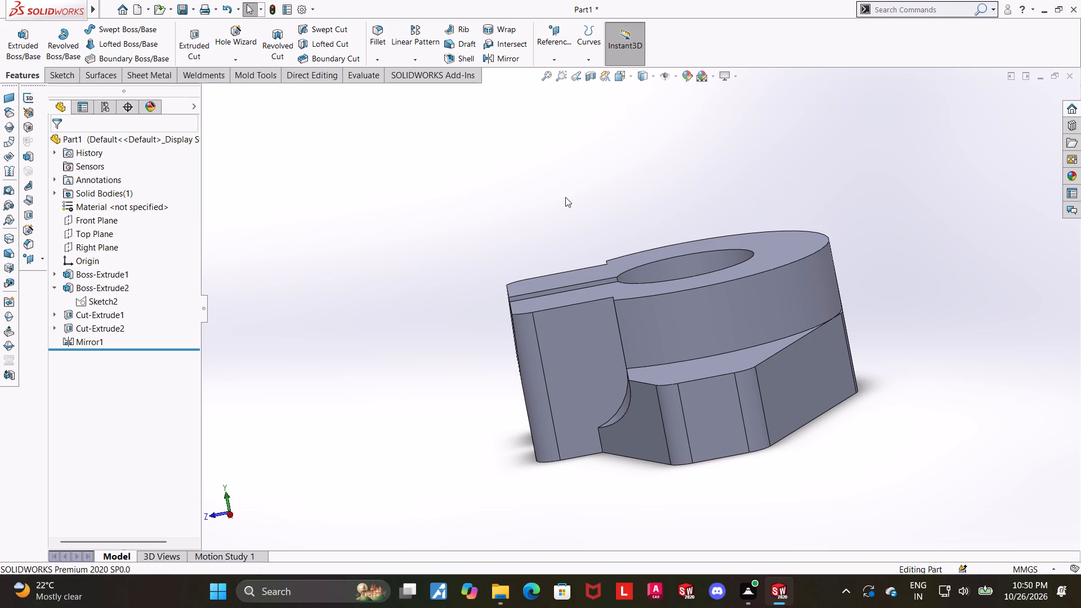
middle_drag(593, 205, 582, 235)
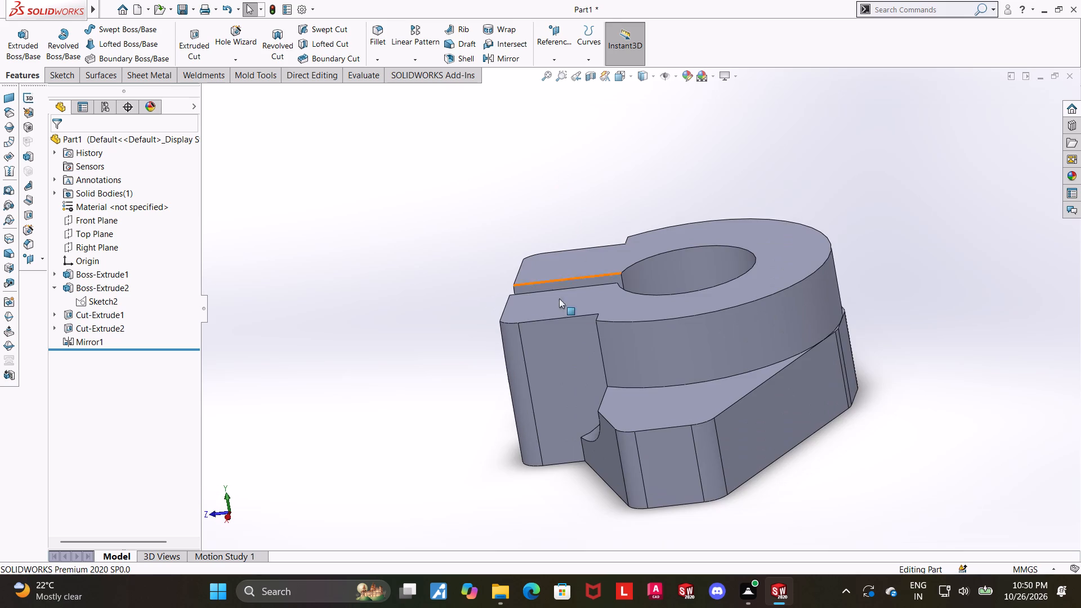
middle_drag(558, 365, 563, 336)
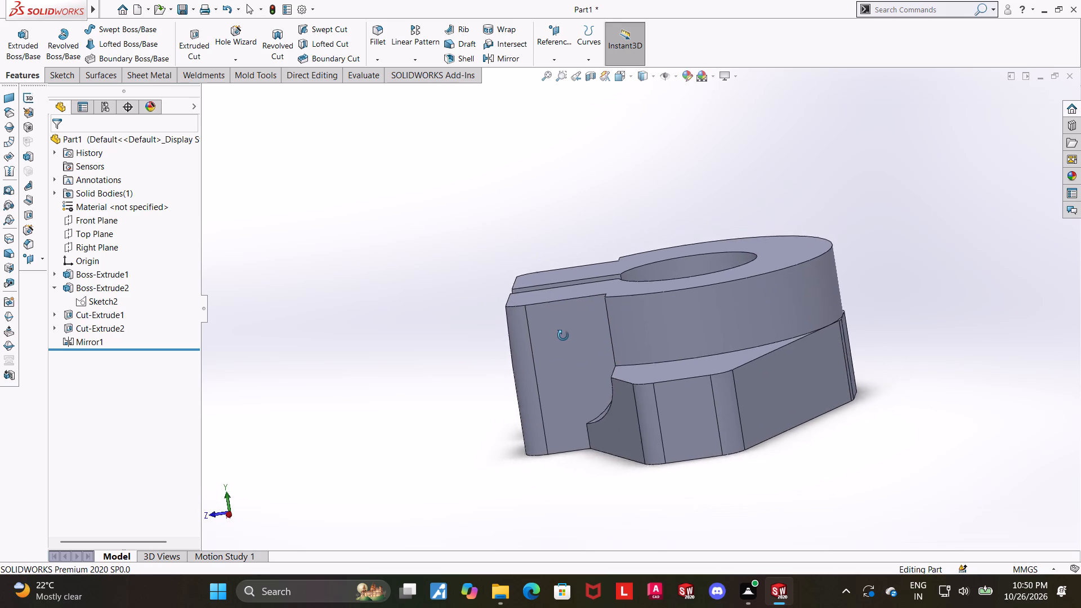
middle_drag(563, 336, 572, 369)
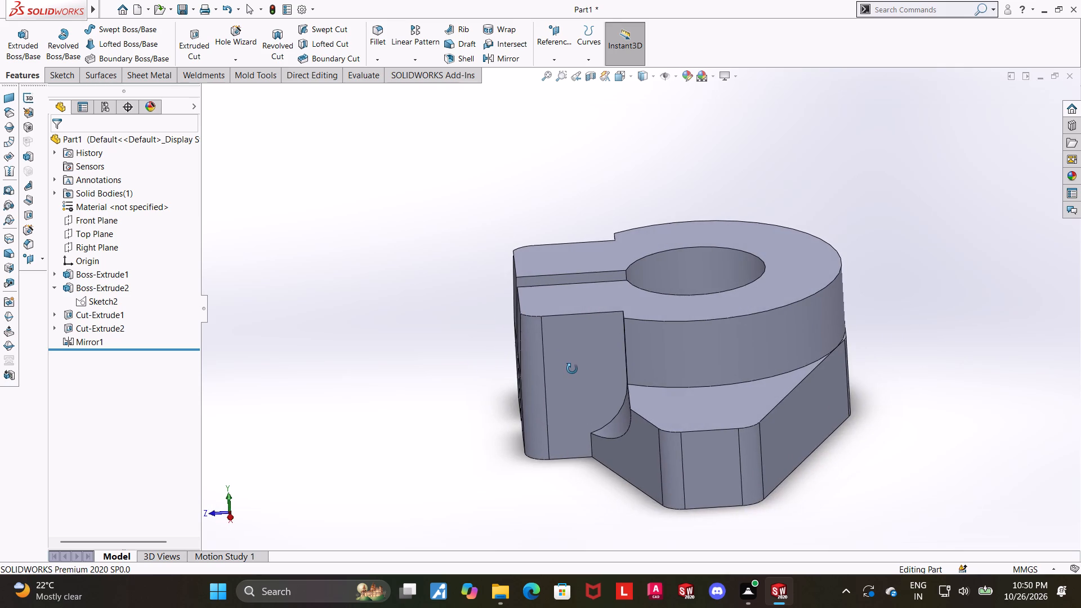
Start a sketch on the flat outer side face of one lug and draw a circle on it.
middle_drag(572, 369, 571, 366)
click(570, 382)
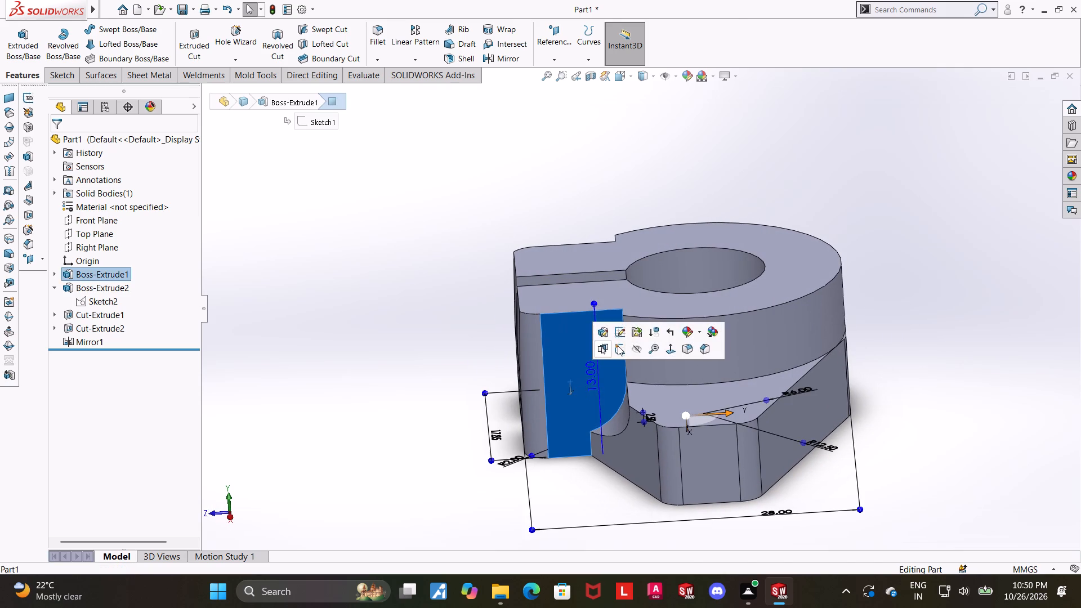
click(618, 346)
click(103, 354)
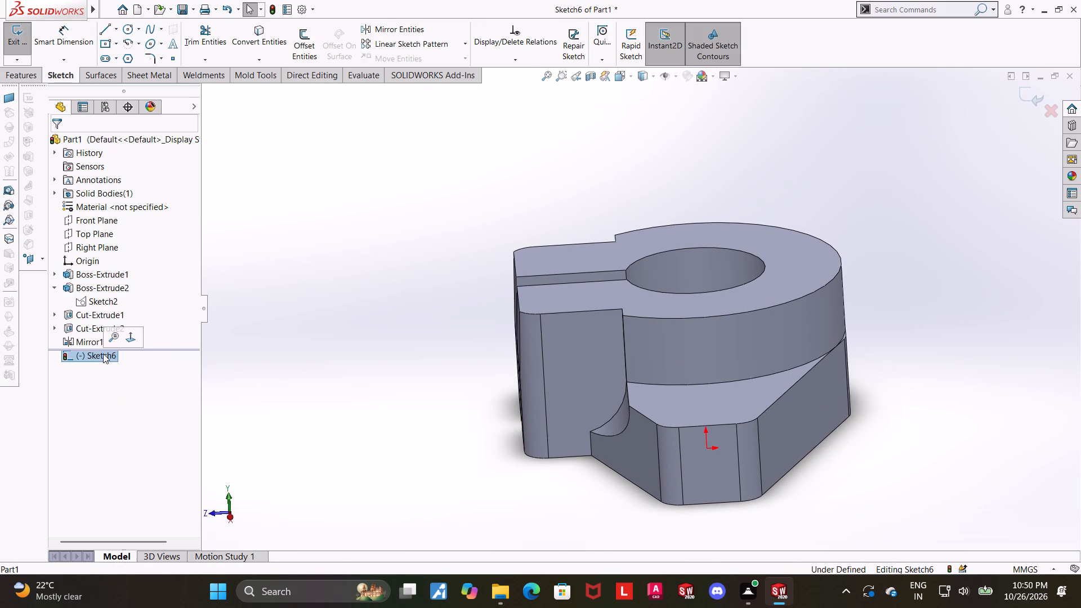
click(130, 336)
click(396, 347)
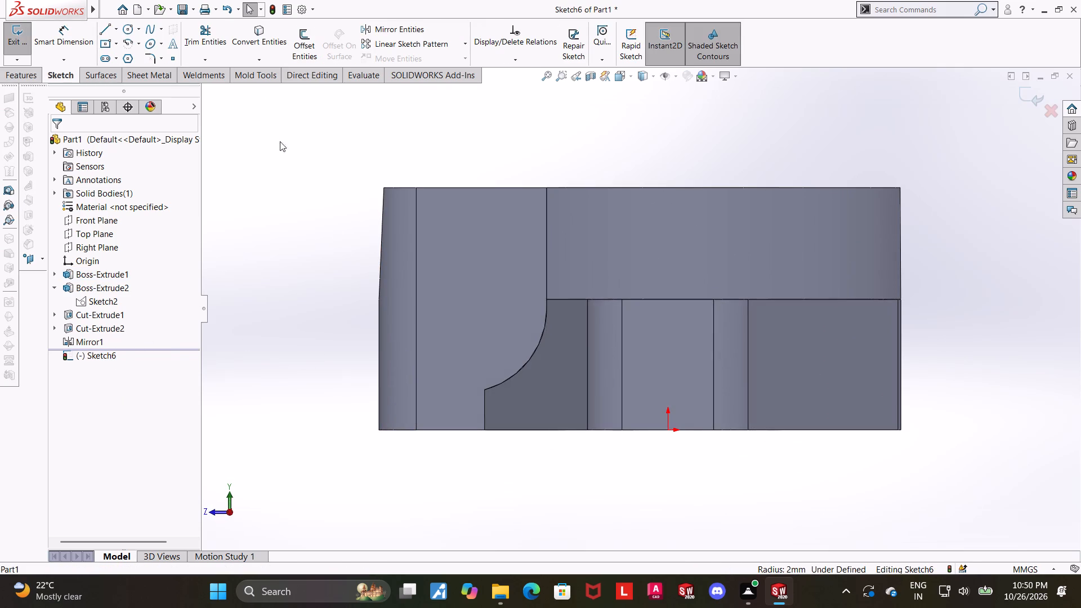
click(129, 27)
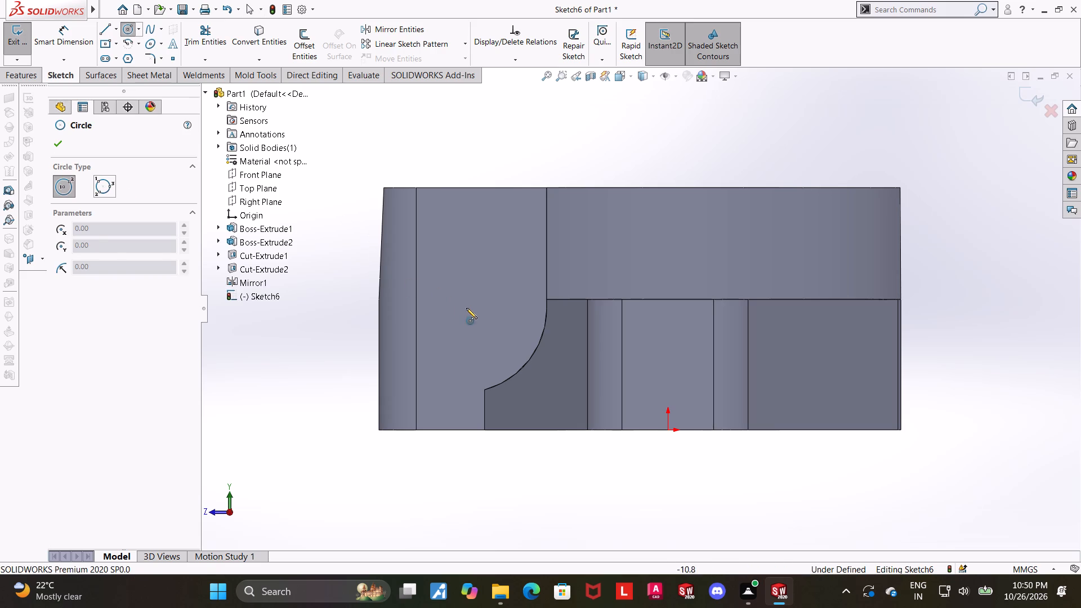
click(466, 308)
click(499, 294)
key(Escape)
Set the circle's diameter to 3.3 mm.
click(59, 42)
scroll(413, 193, up, 1)
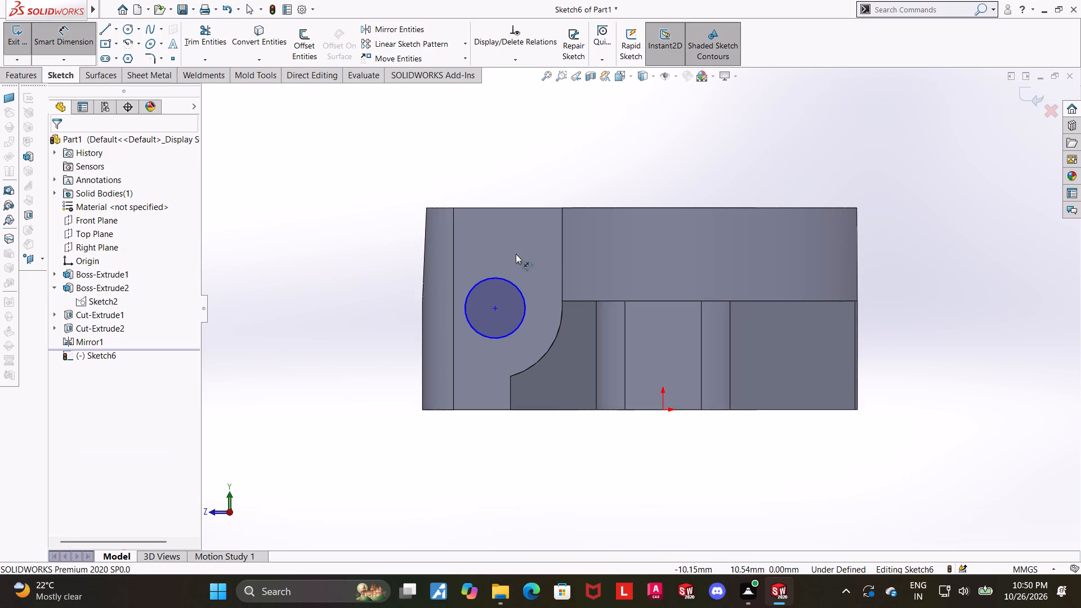
scroll(540, 272, down, 1)
click(520, 295)
click(640, 261)
text(3.3)
key(Return)
key(Escape)
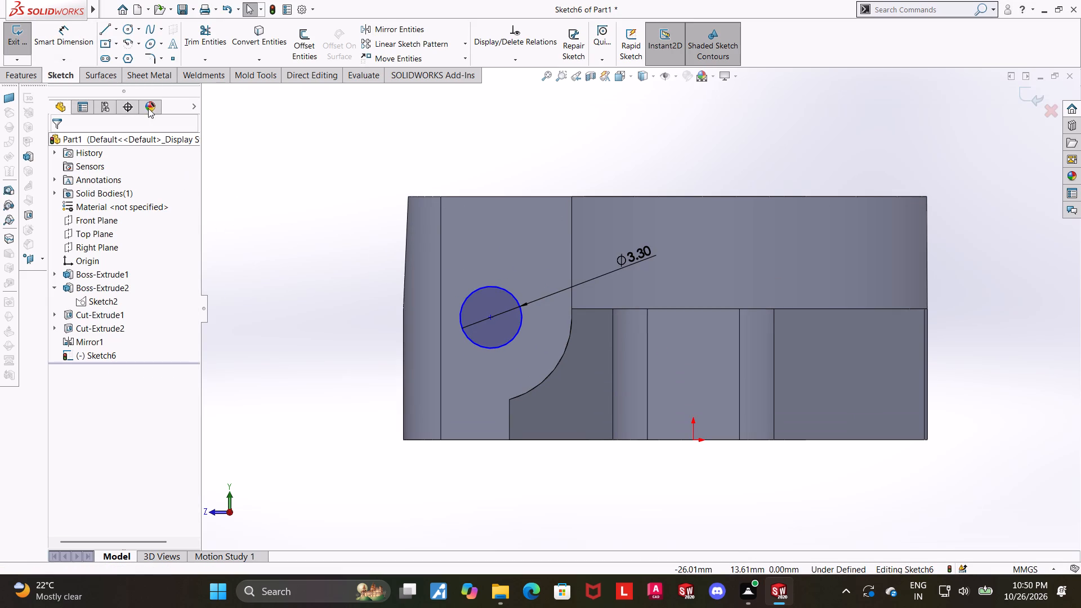
Position the circle's centre 6.5 mm above the lug's bottom edge and 4.5 mm from its front edge.
click(82, 42)
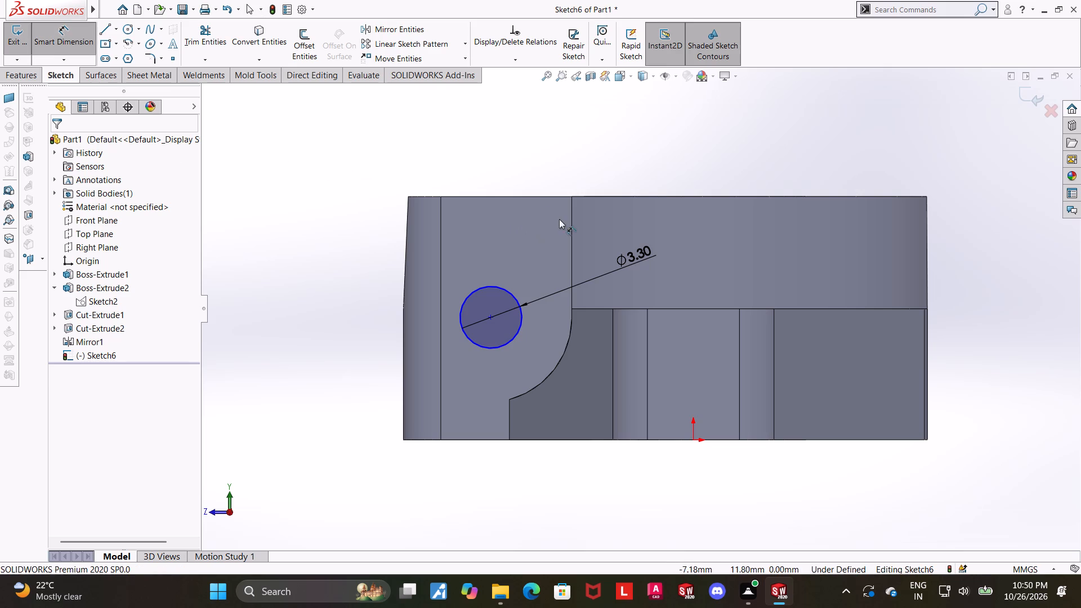
click(492, 316)
click(461, 440)
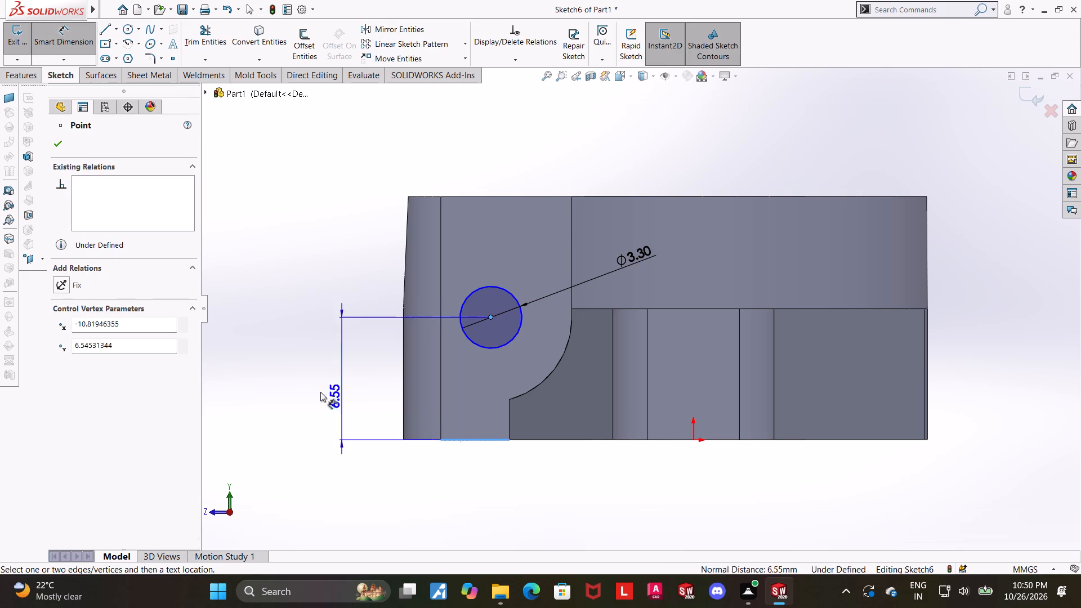
click(316, 391)
text(6.5)
key(Return)
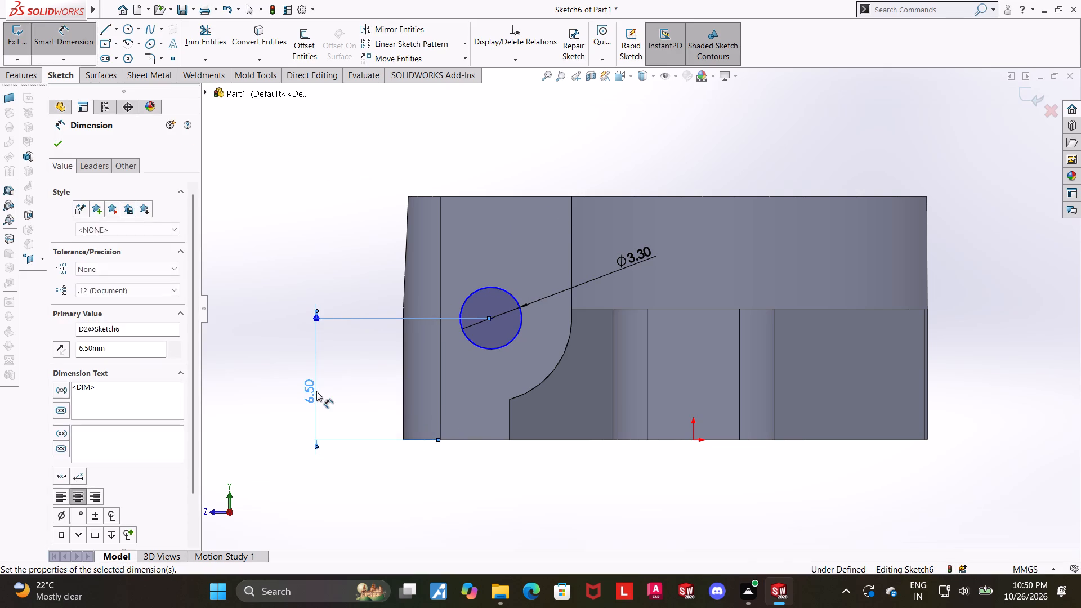
key(Escape)
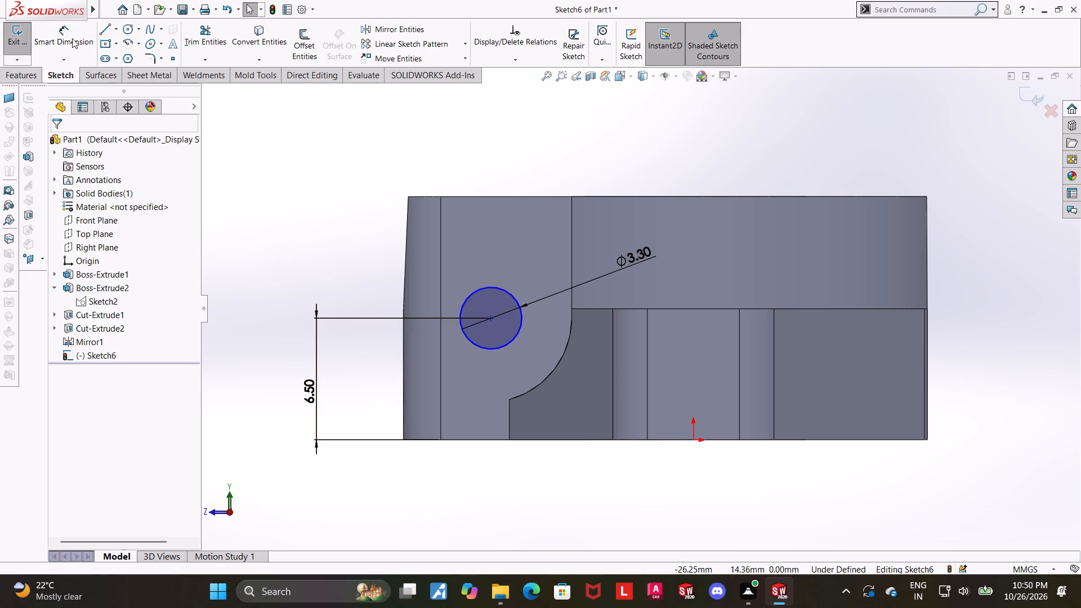
click(70, 38)
click(403, 396)
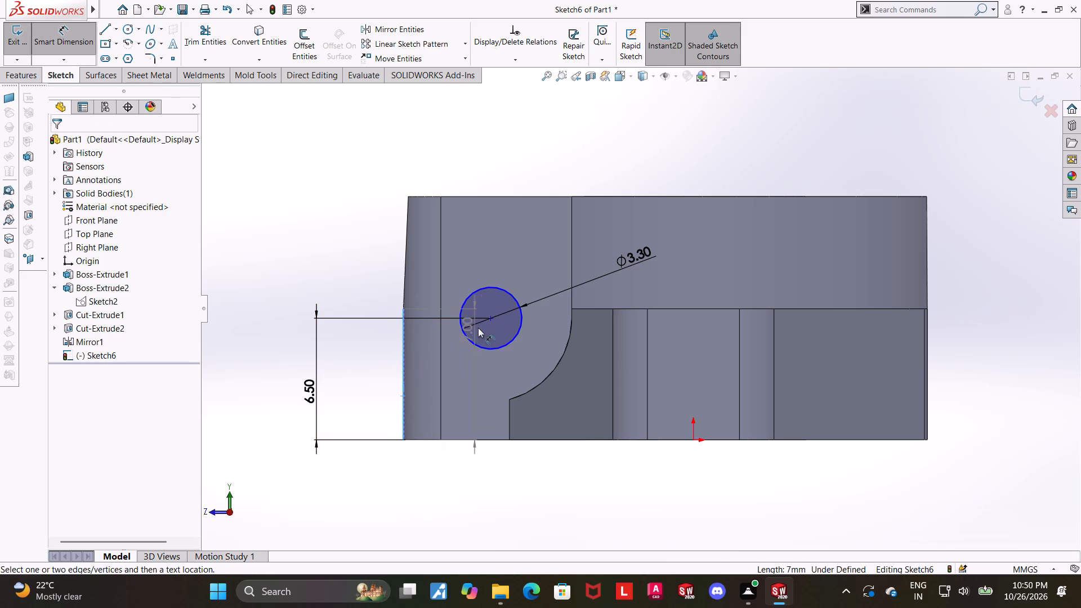
click(492, 320)
click(453, 485)
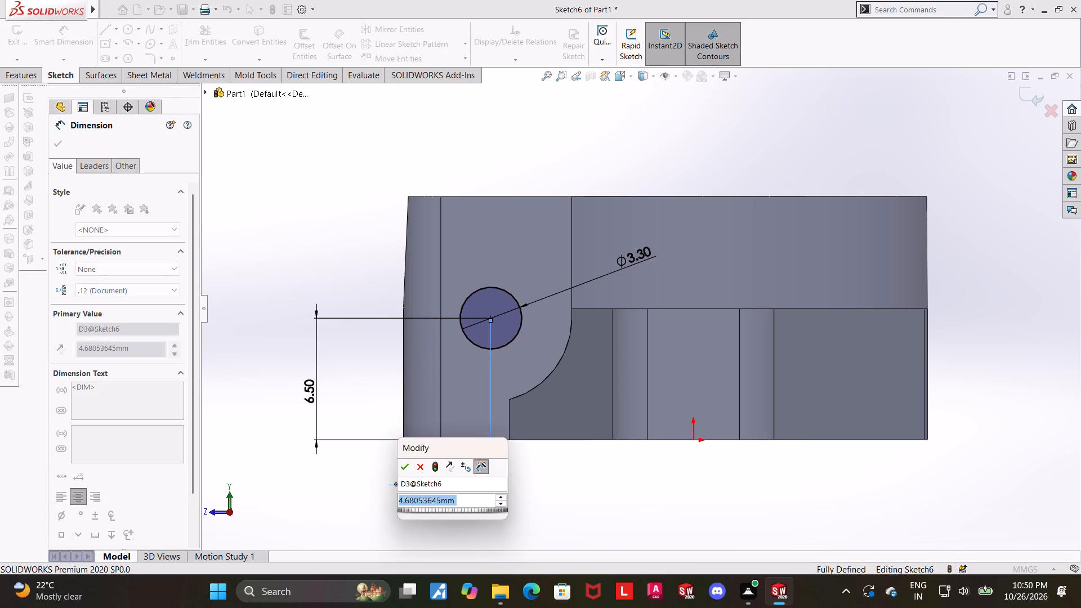
text(4.5)
key(Return)
key(Escape)
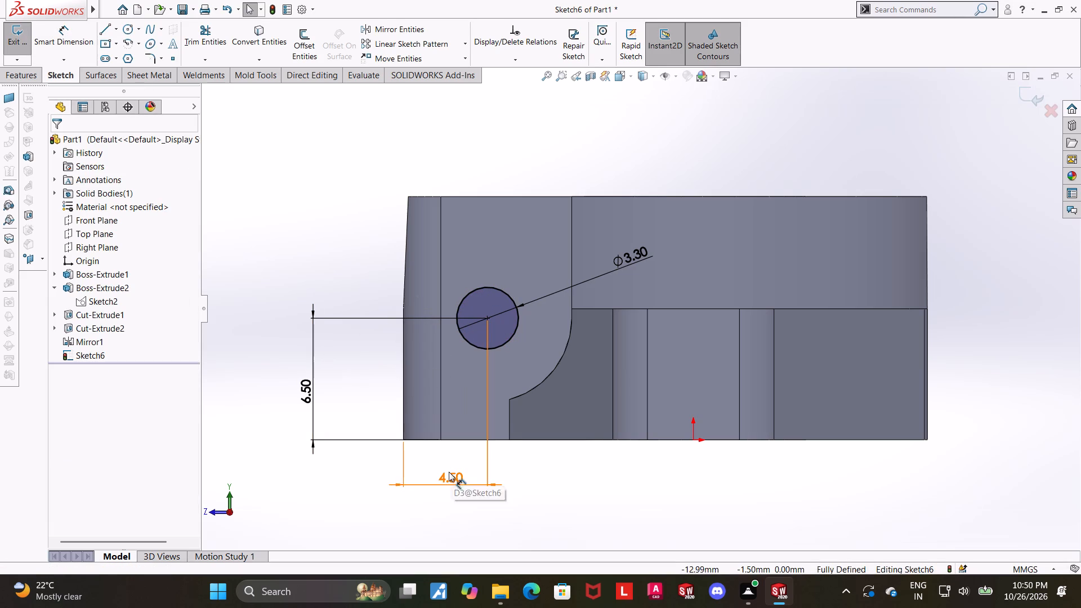
click(565, 510)
Close the sketch and cut-extrude the 3.3 mm circle through the lug using the Up To Next end condition.
middle_drag(563, 417, 589, 437)
scroll(602, 418, up, 2)
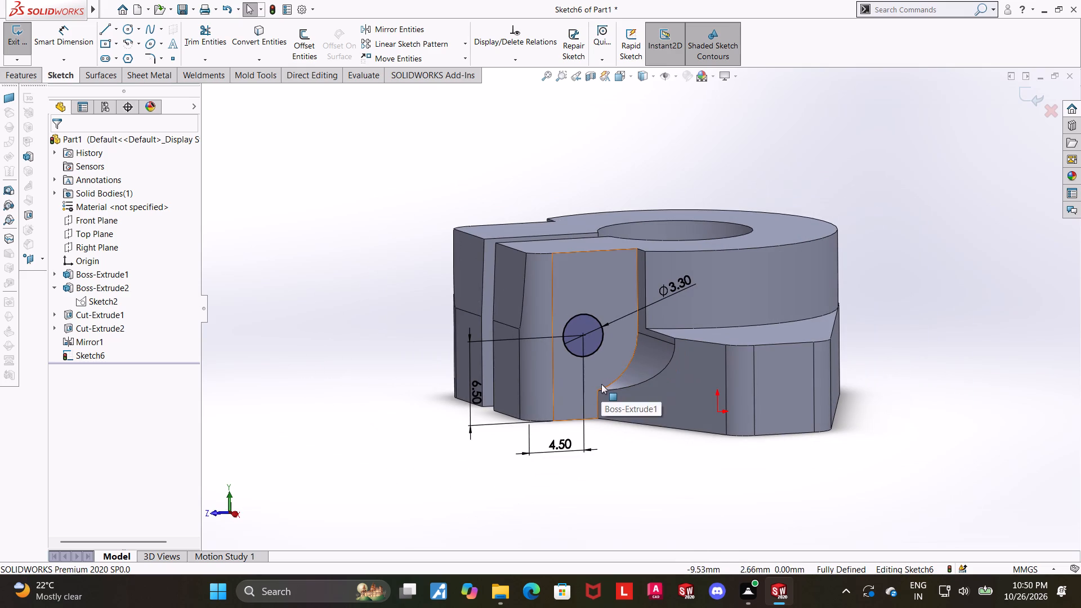
click(1029, 97)
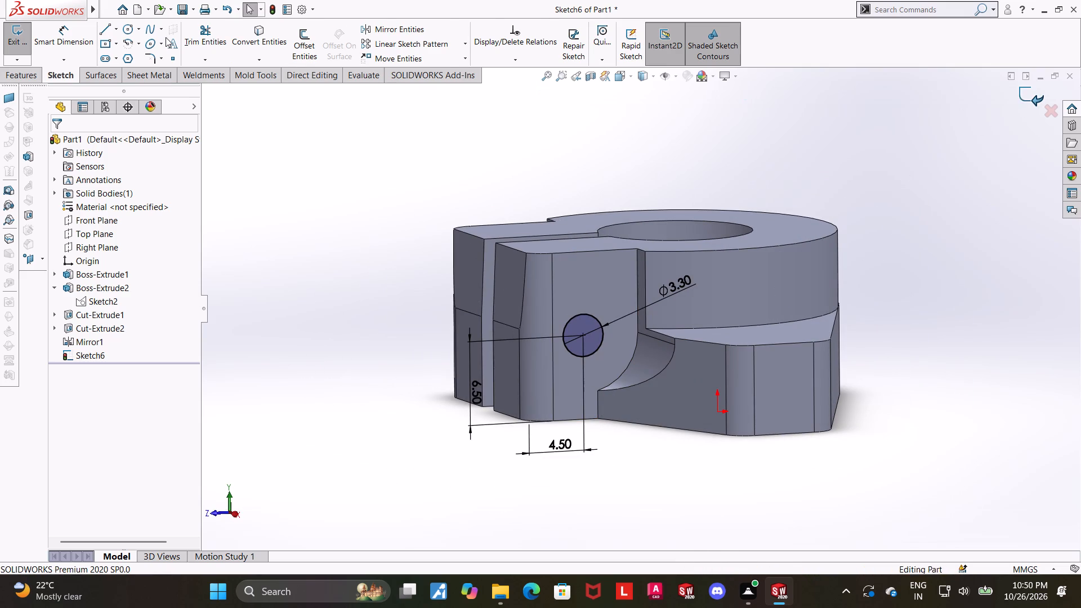
click(202, 43)
click(101, 213)
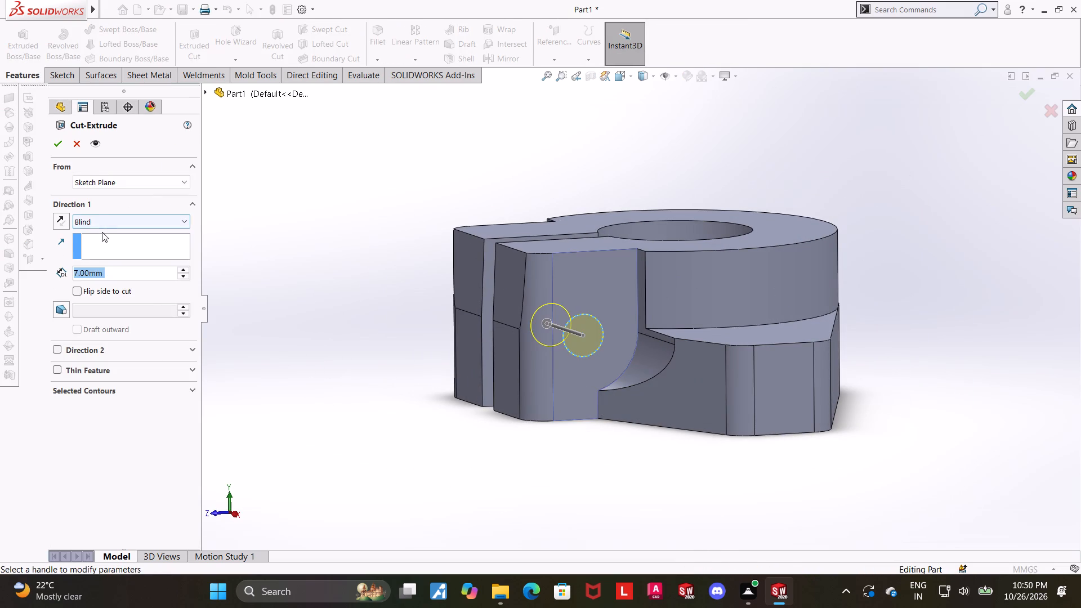
click(102, 225)
click(110, 262)
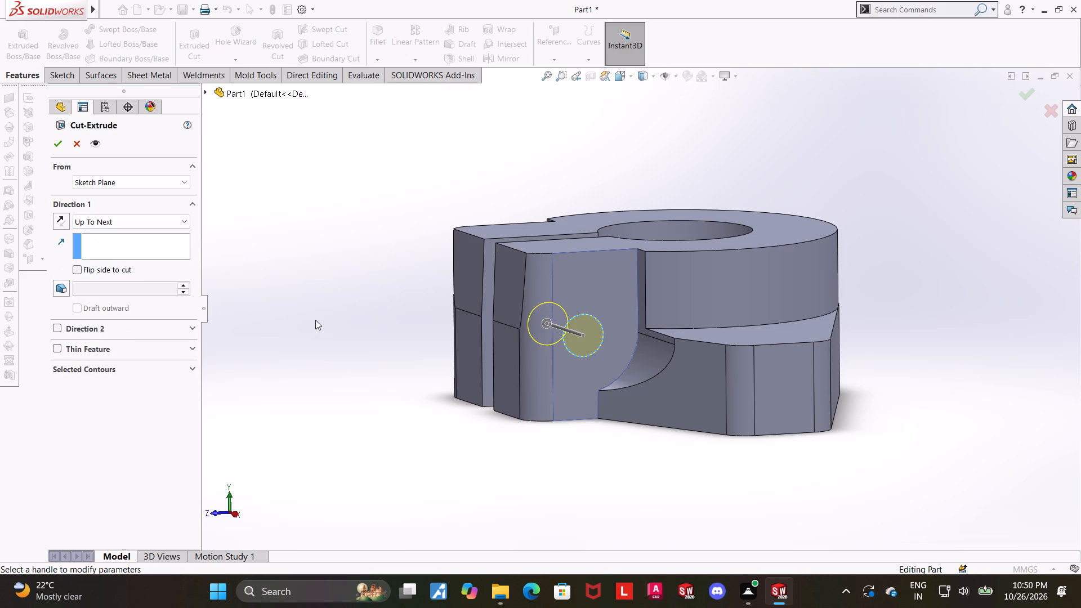
middle_drag(315, 320, 374, 361)
click(59, 143)
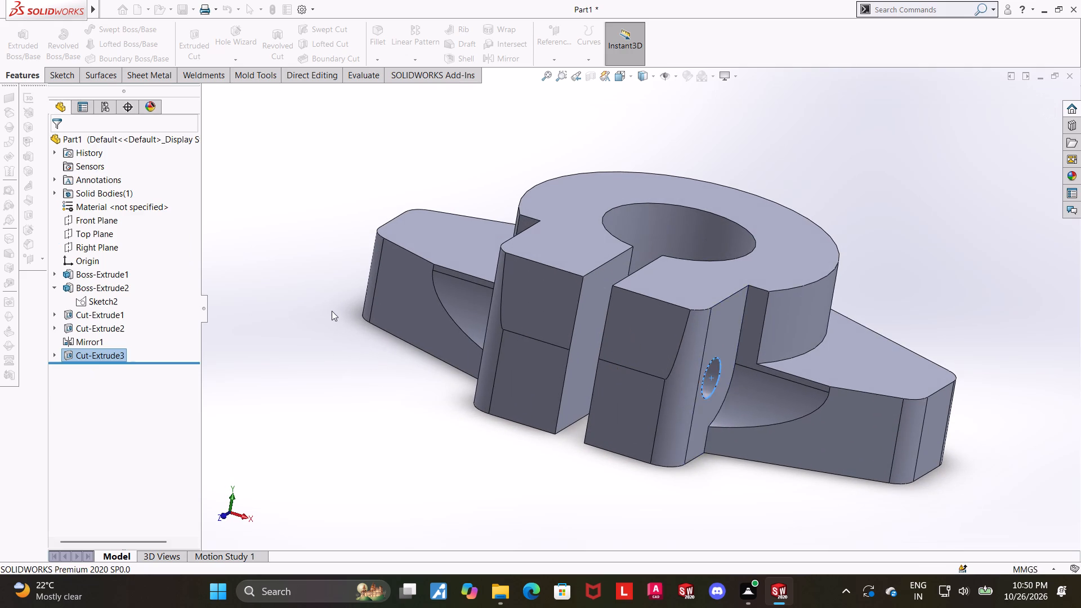
middle_drag(329, 310, 389, 298)
click(421, 418)
Start a sketch on the opposite lug's flat outer side face, facing it squarely with the display set to hidden lines visible.
middle_drag(473, 399, 592, 453)
scroll(577, 417, up, 1)
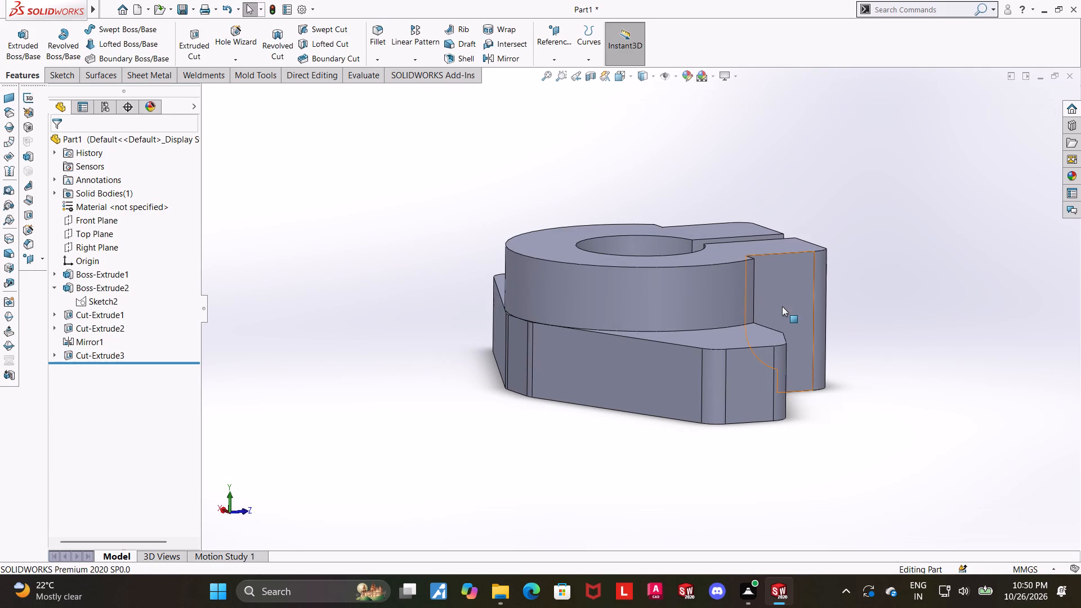
click(782, 306)
click(837, 272)
click(92, 372)
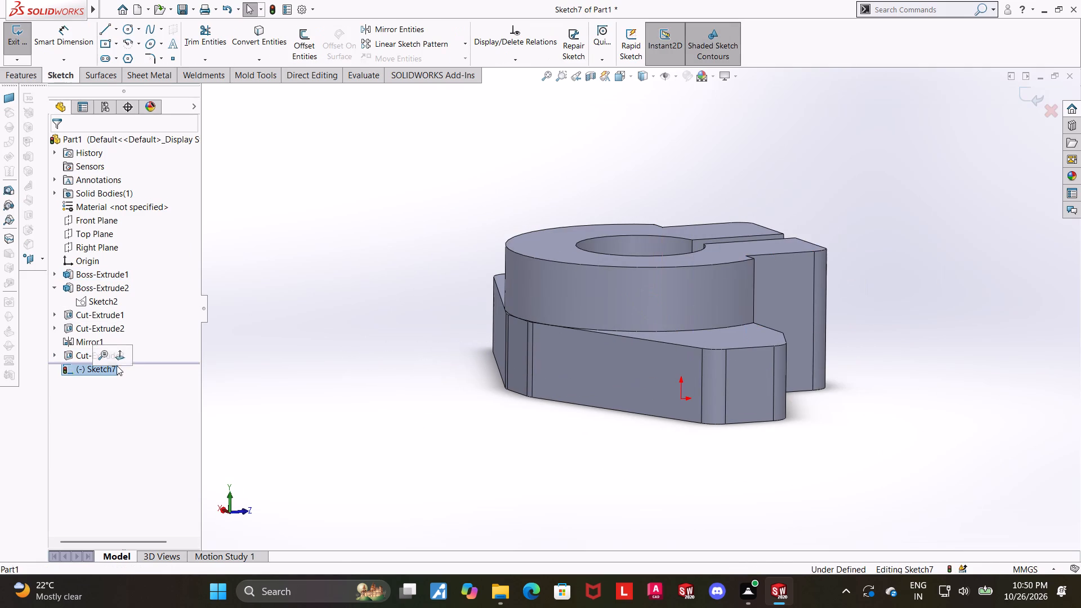
click(122, 355)
scroll(624, 380, up, 3)
scroll(848, 253, down, 2)
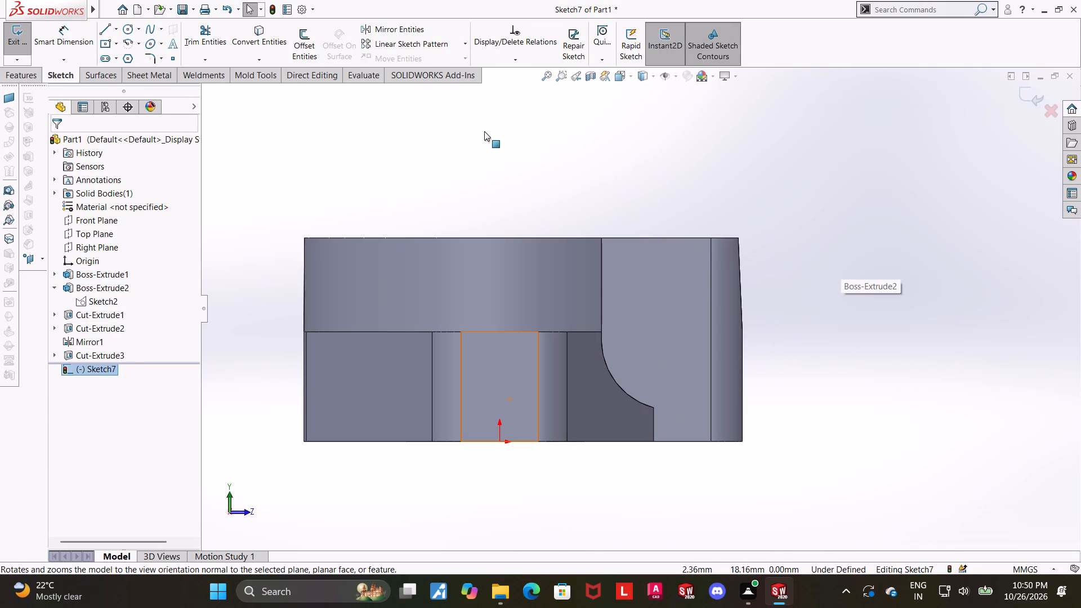
click(640, 78)
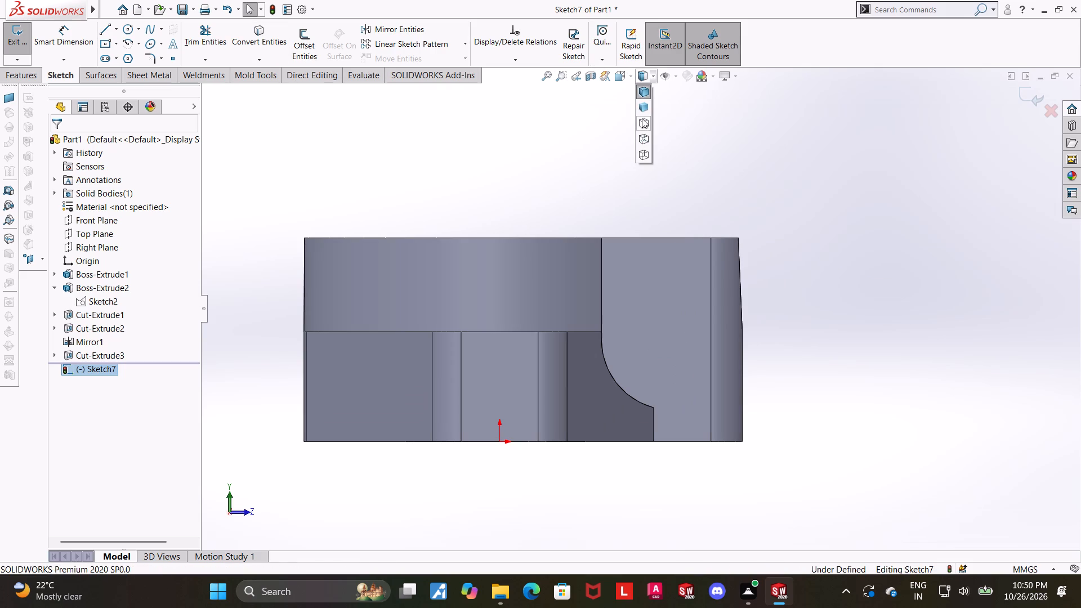
click(643, 142)
scroll(827, 322, down, 2)
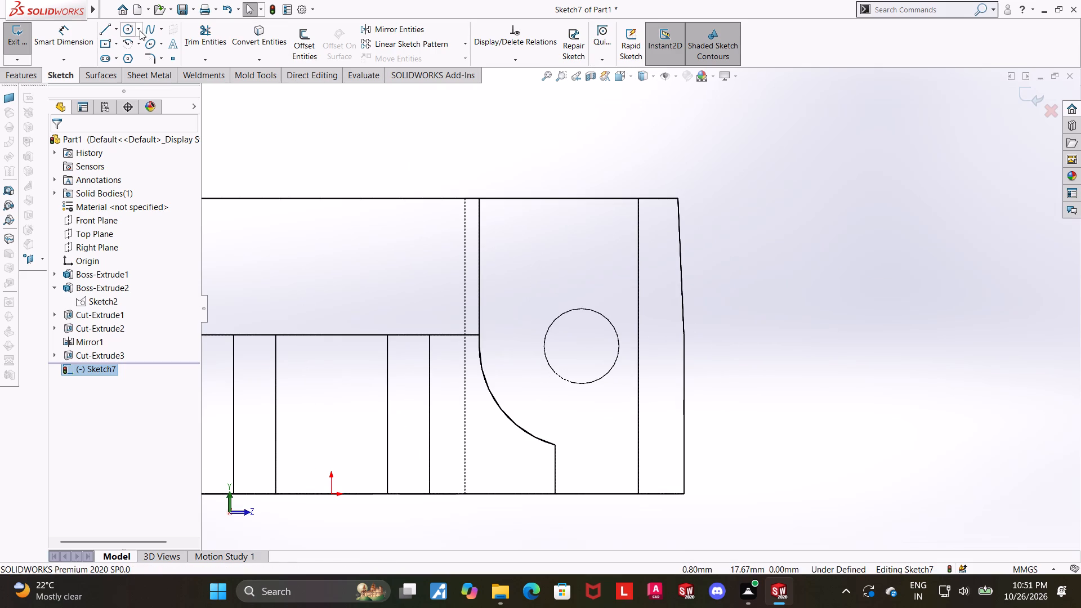
Sketch a circle centred on the other lug's hole and set its diameter to 4.2 mm.
click(131, 29)
click(581, 346)
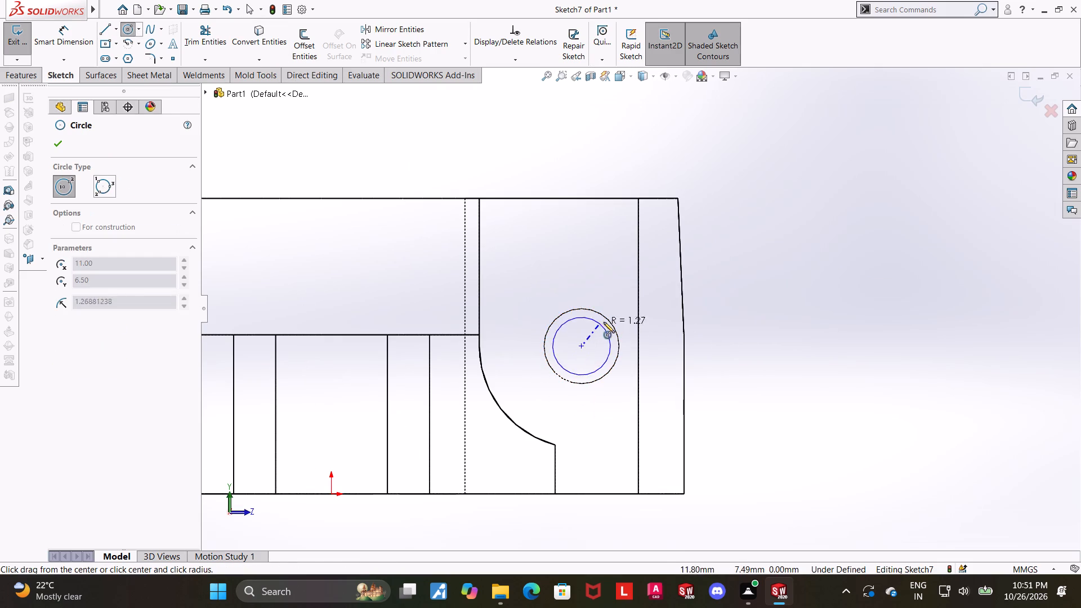
click(618, 312)
key(Escape)
click(87, 47)
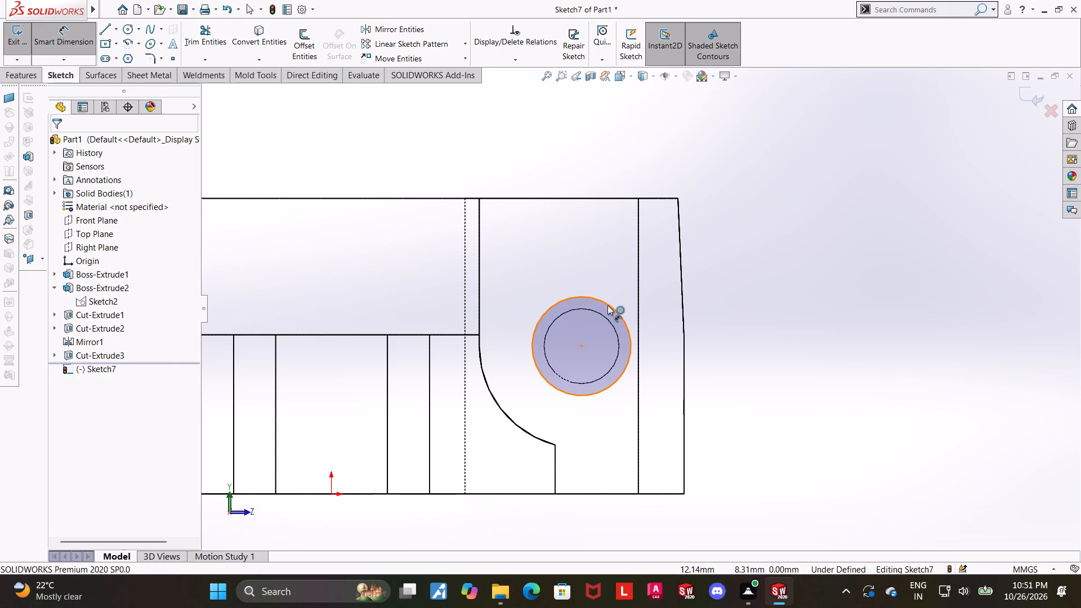
click(607, 305)
click(717, 258)
text(4.2)
key(Return)
drag(755, 361, 761, 358)
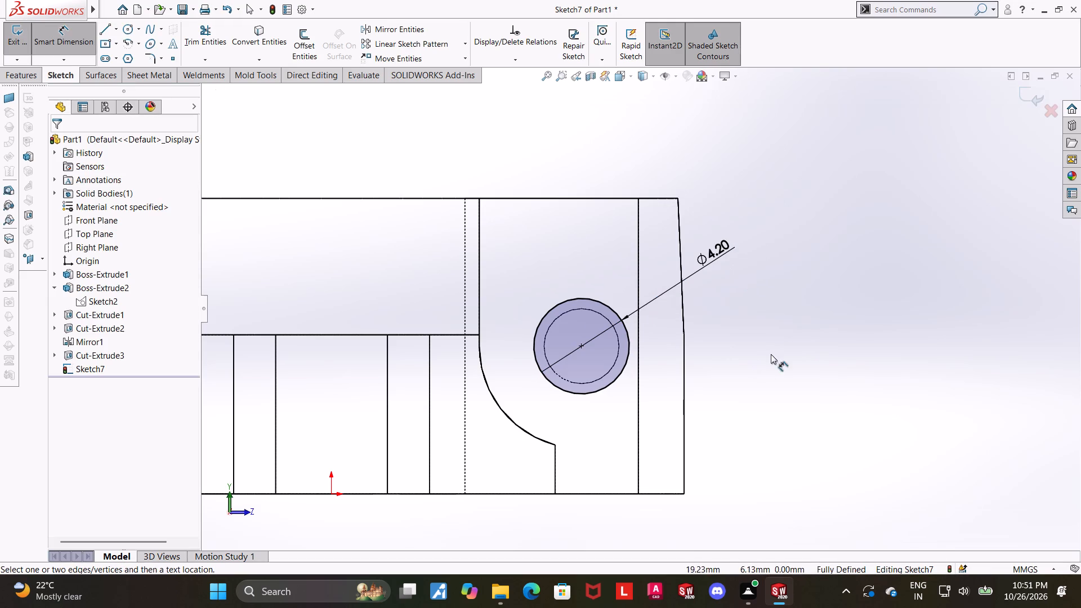
key(Escape)
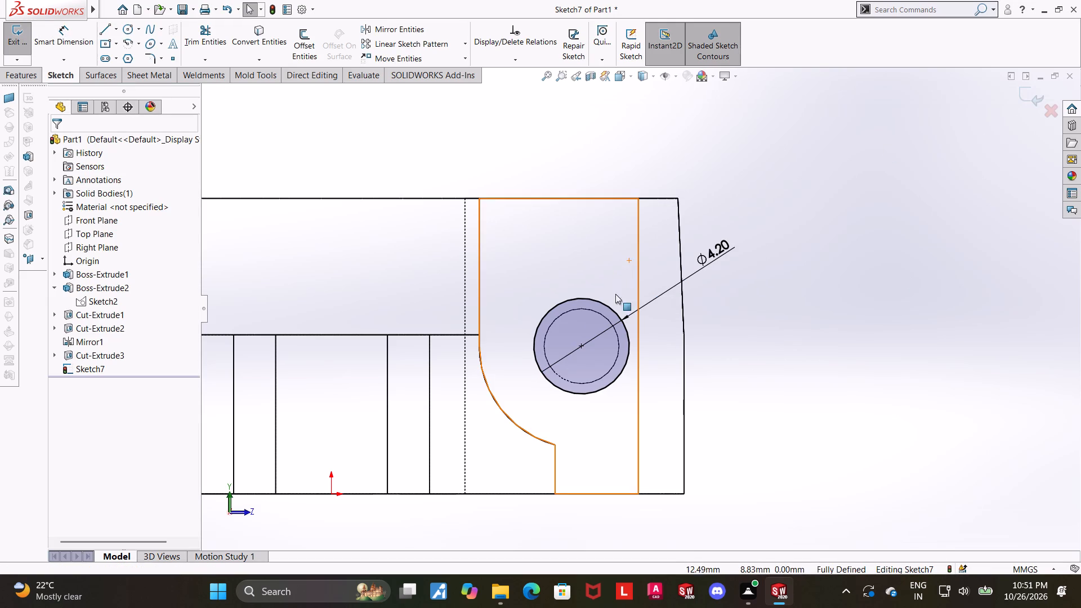
click(596, 313)
click(725, 380)
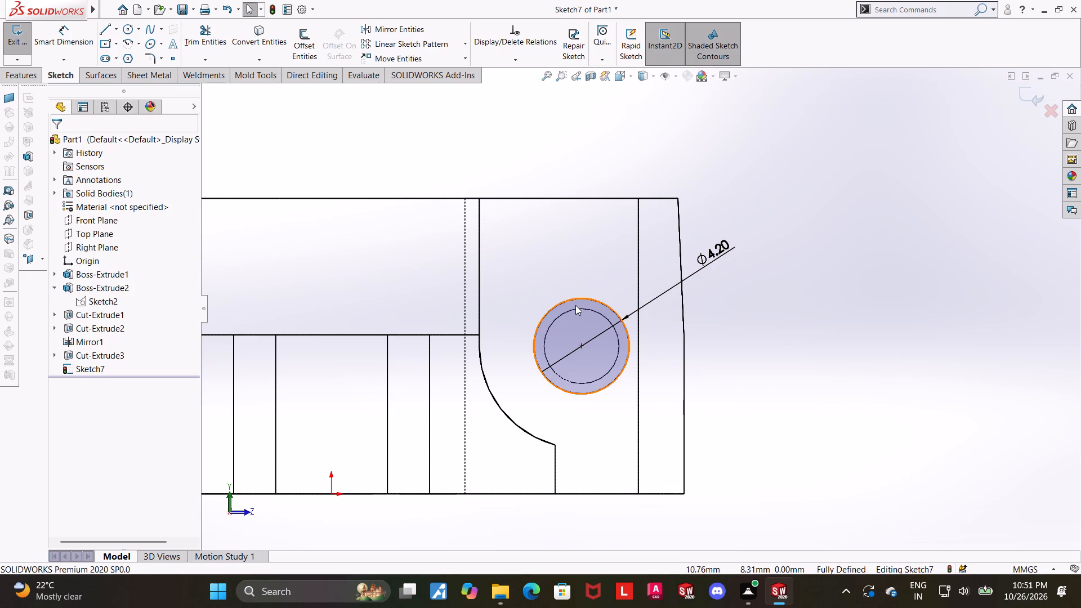
click(574, 311)
click(823, 338)
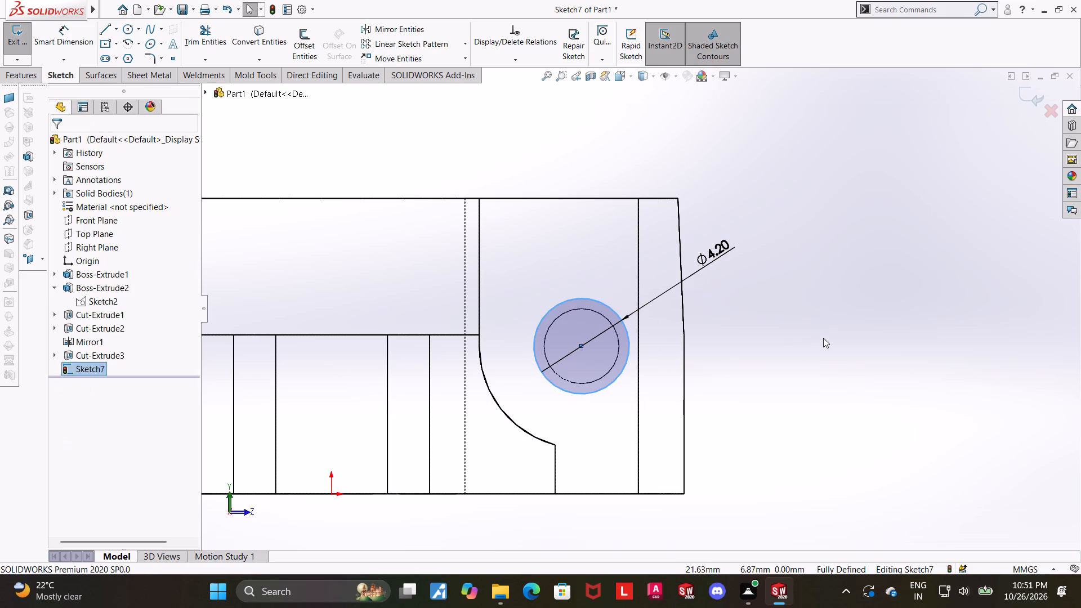
Close the sketch and cut-extrude the 4.2 mm circle through its lug using the Up To Next end condition.
middle_drag(811, 327, 776, 354)
scroll(787, 352, up, 2)
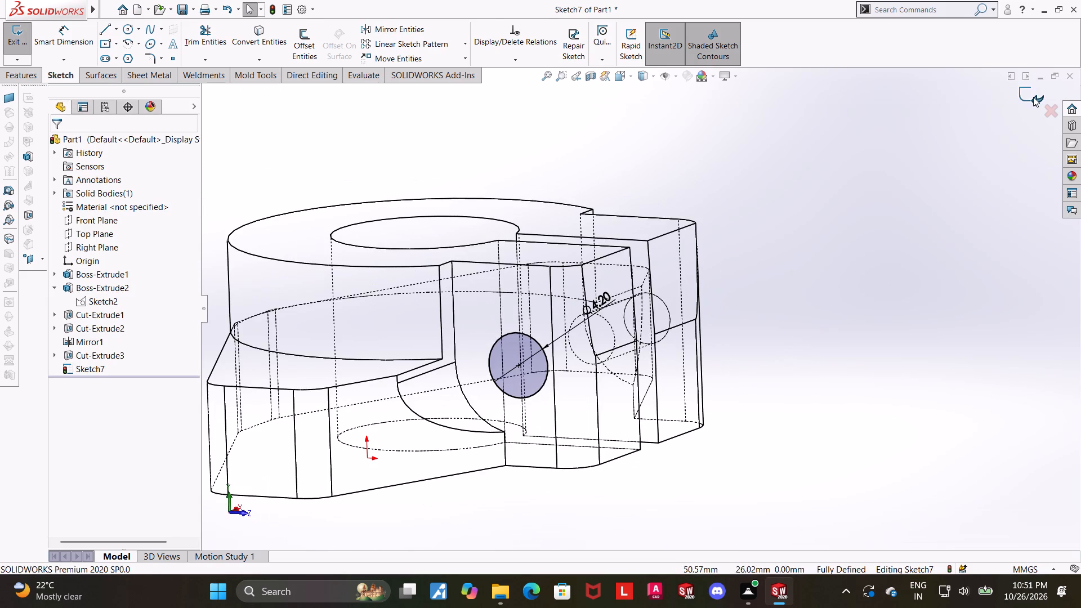
click(1033, 97)
click(180, 30)
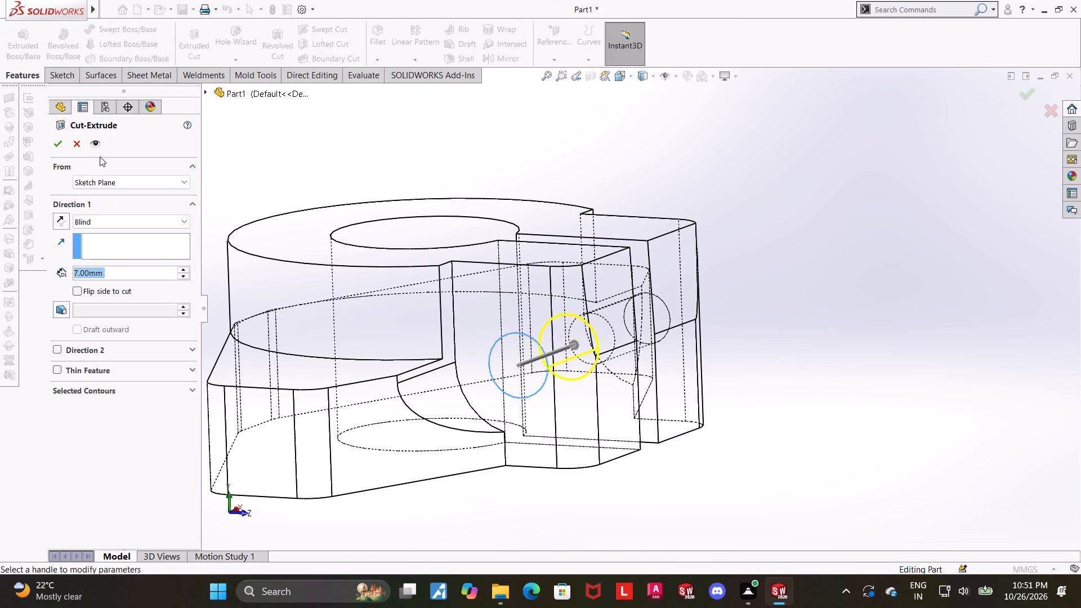
click(96, 223)
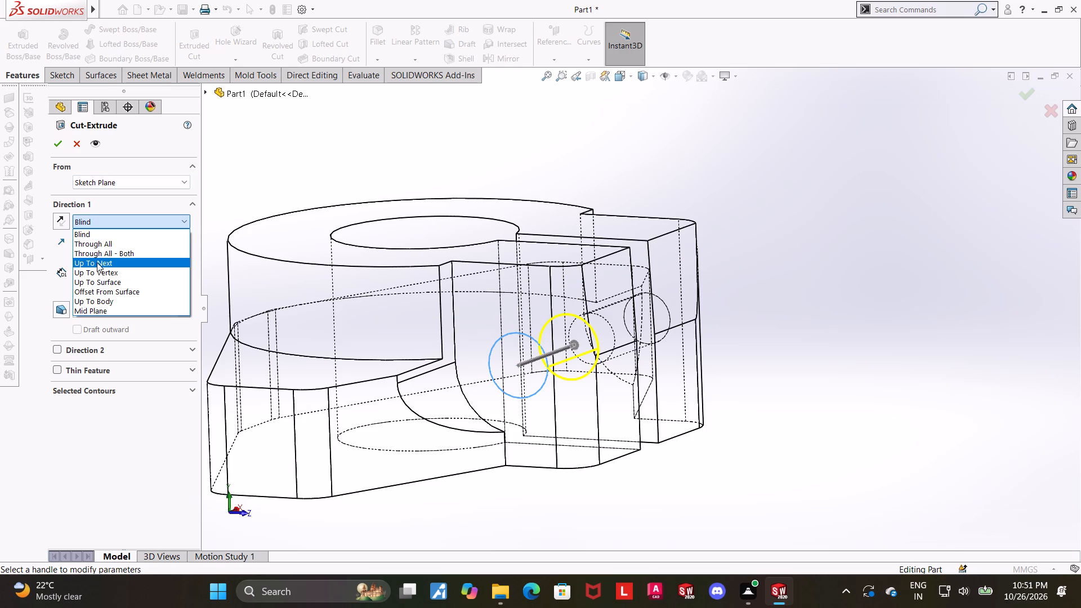
click(97, 262)
click(56, 146)
scroll(288, 236, up, 3)
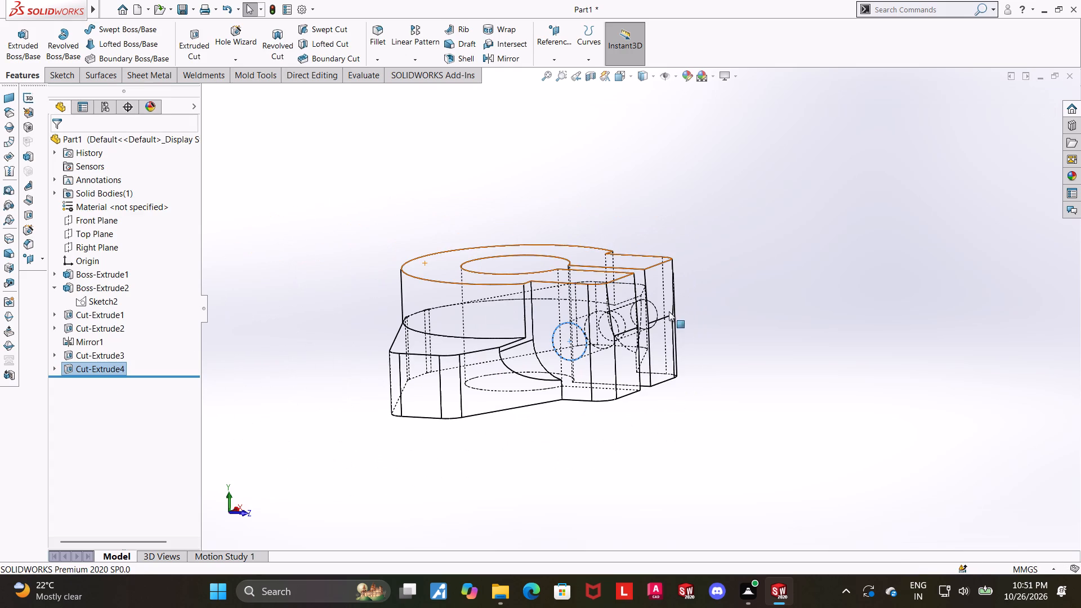
click(678, 313)
Switch to the isometric view, restore the shaded-with-edges display and view the part from behind.
key(ctrl+7)
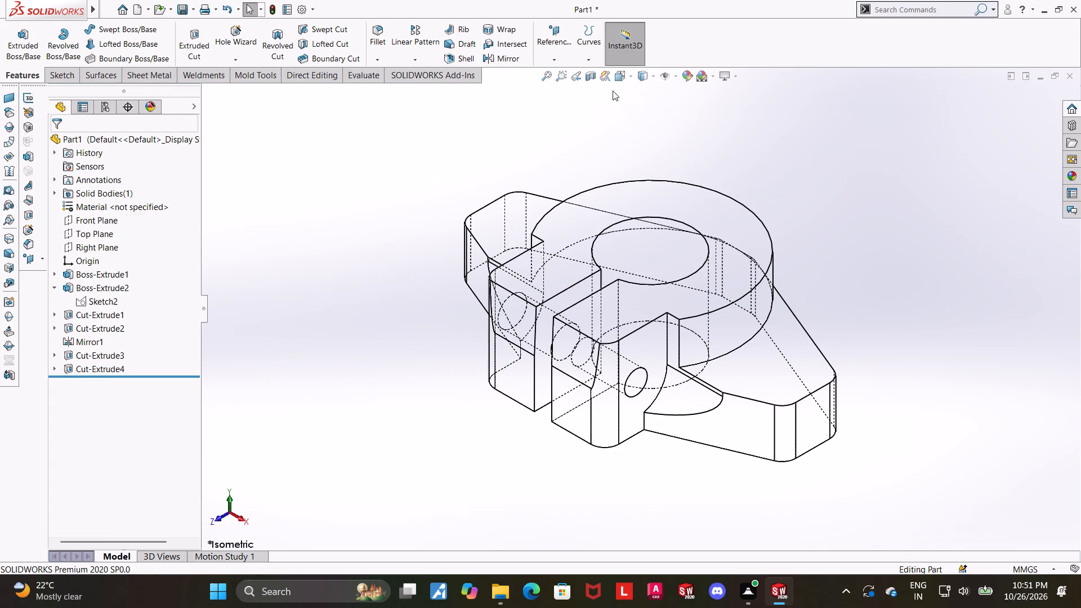
click(642, 78)
click(641, 92)
scroll(698, 210, up, 4)
middle_drag(681, 230, 477, 418)
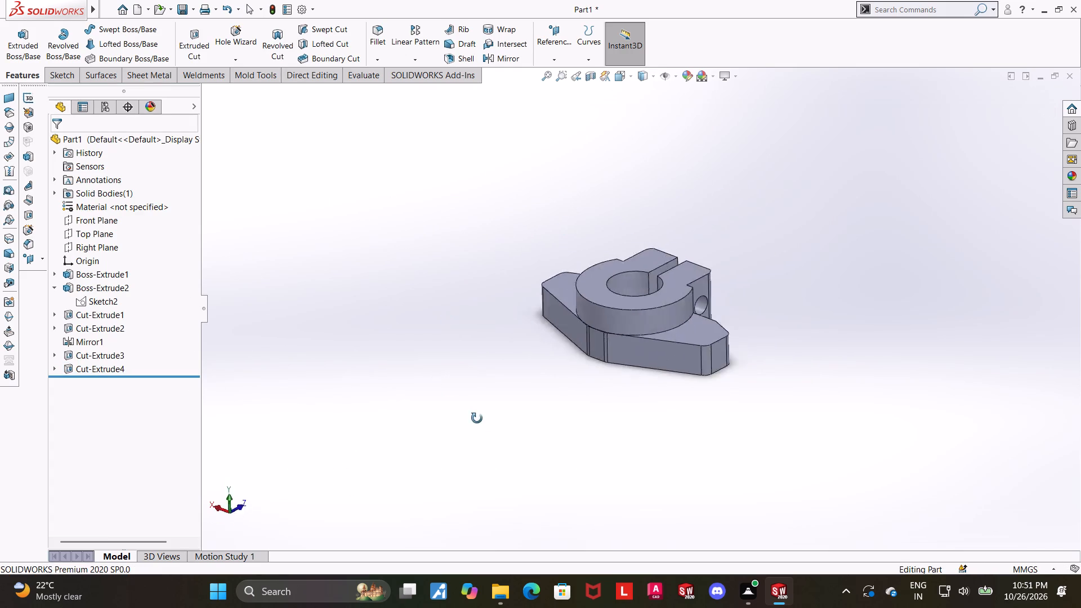
Examine both lug holes squarely from above with hidden lines visible, and restore the shaded-with-edges display.
middle_drag(477, 418, 559, 458)
click(618, 79)
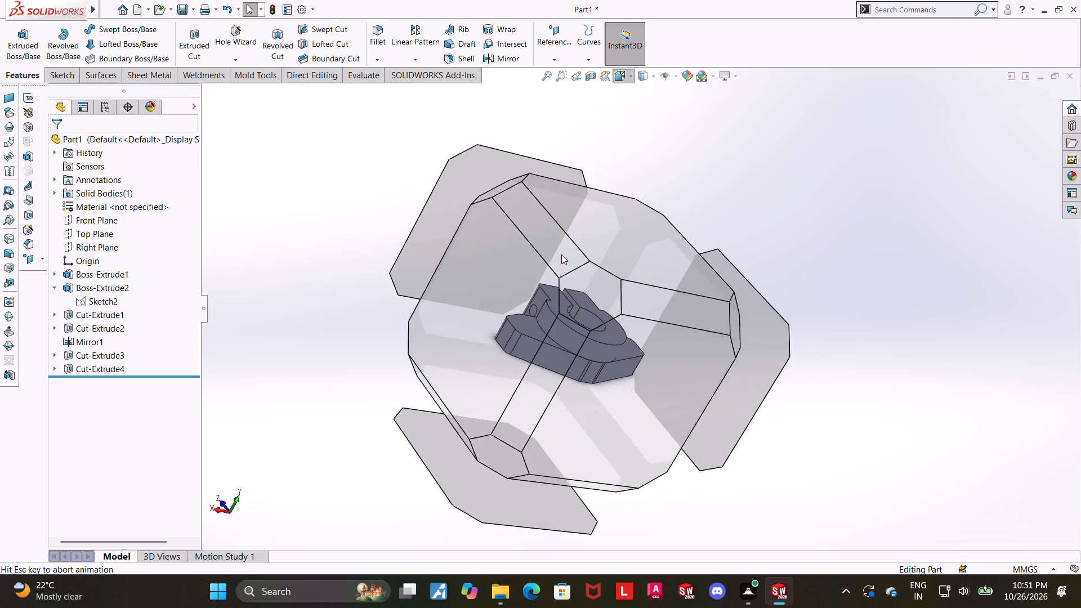
click(547, 285)
click(650, 74)
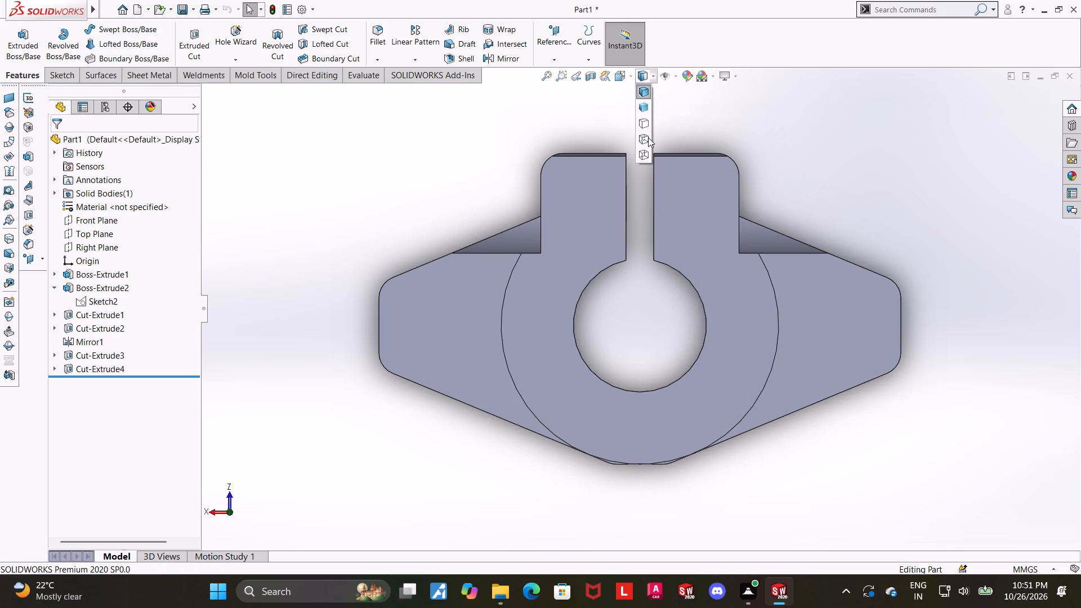
click(648, 138)
scroll(693, 238, down, 1)
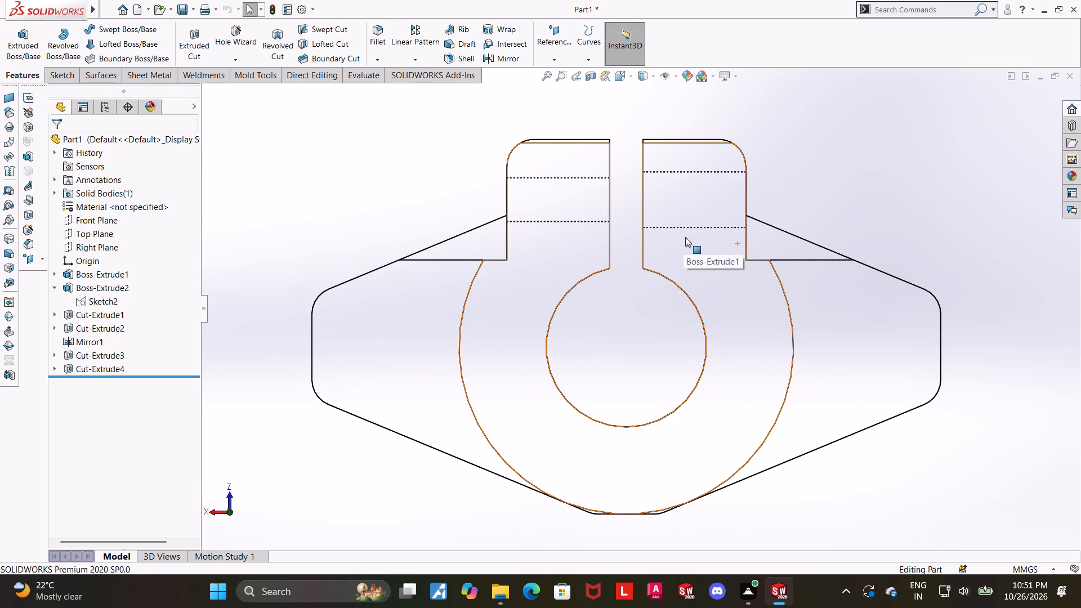
scroll(685, 238, up, 1)
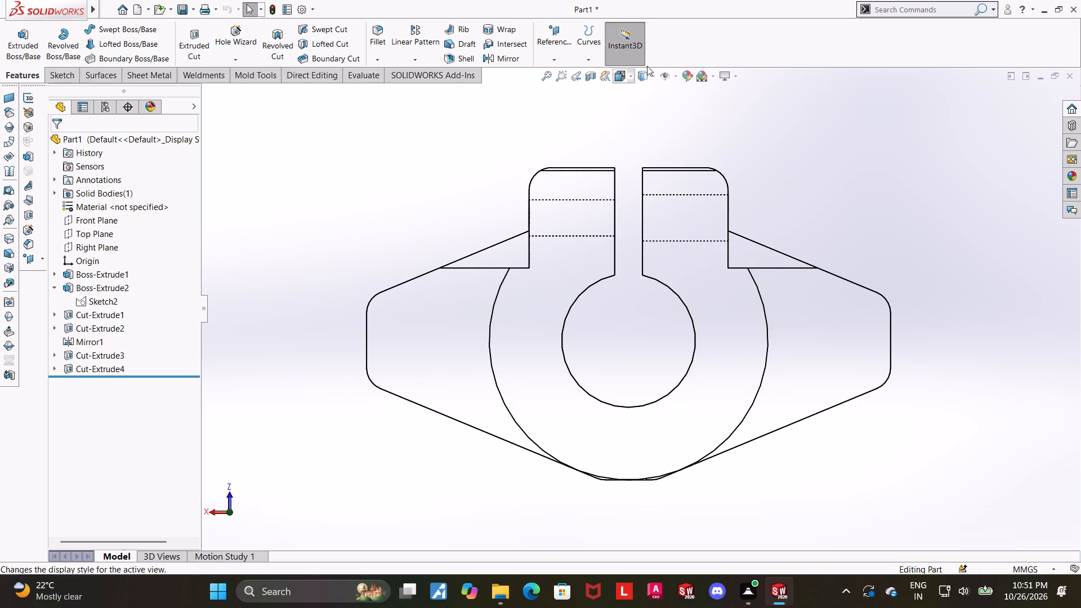
scroll(696, 220, down, 1)
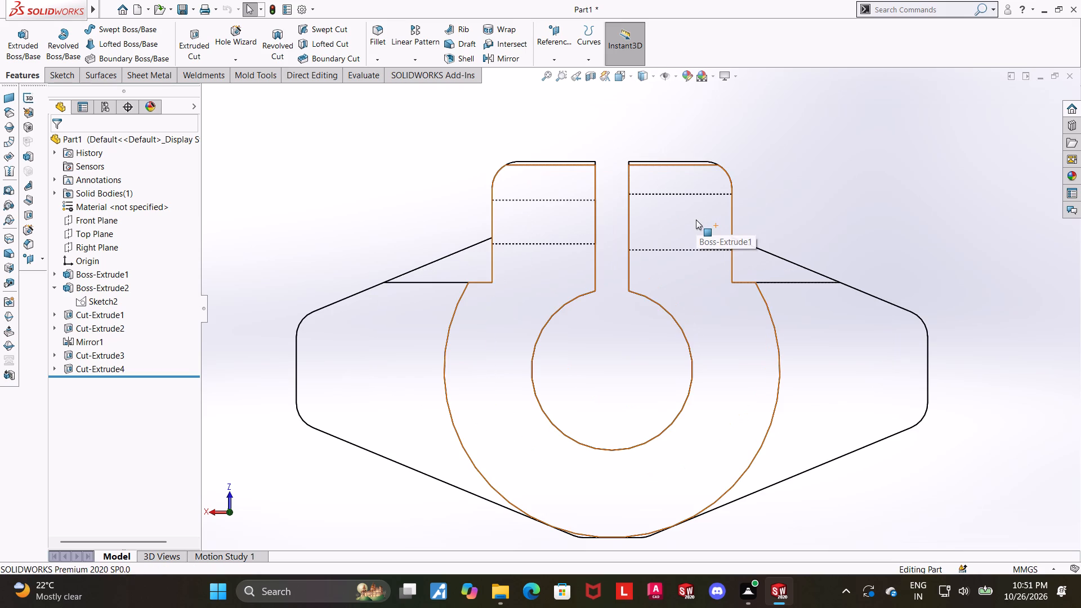
click(646, 68)
click(646, 76)
click(647, 91)
scroll(667, 167, up, 4)
Start a sketch on the top face of the slotted ring body and face it squarely.
middle_drag(691, 345, 732, 139)
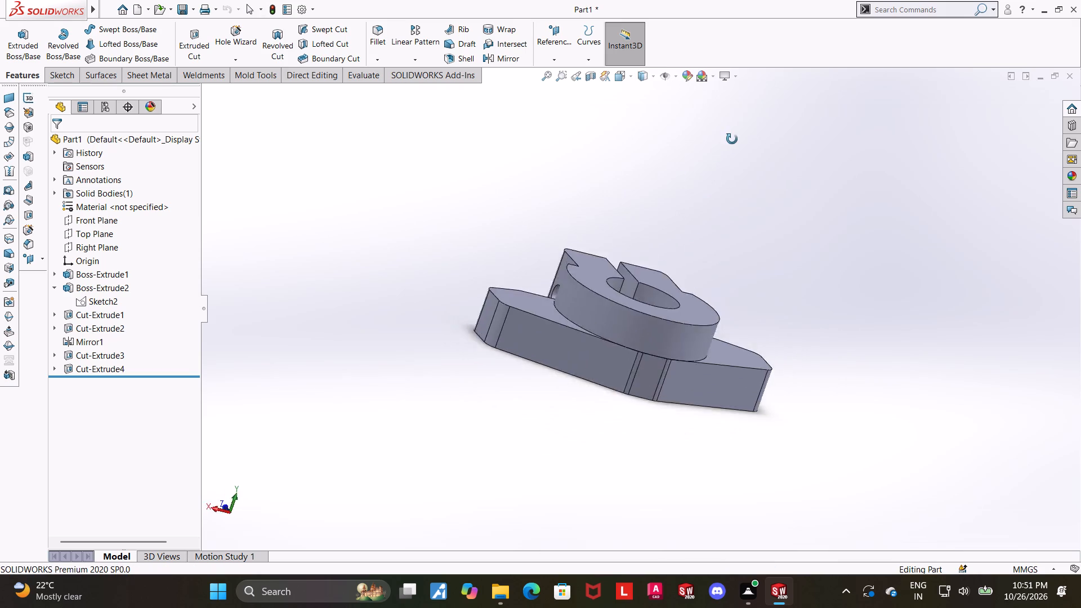
middle_drag(732, 139, 707, 257)
click(680, 302)
click(732, 263)
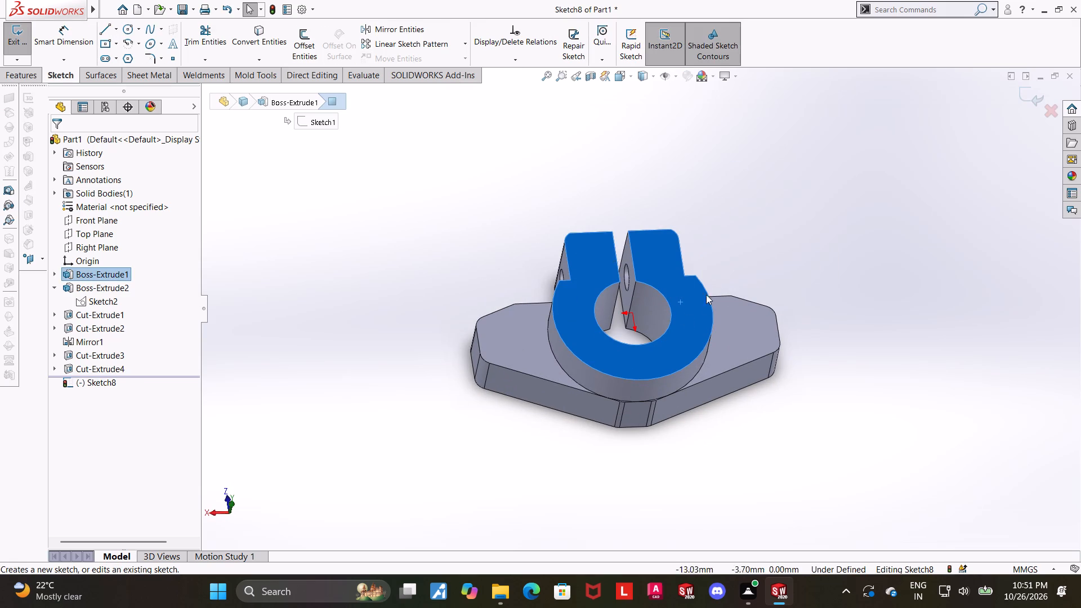
click(119, 384)
click(115, 380)
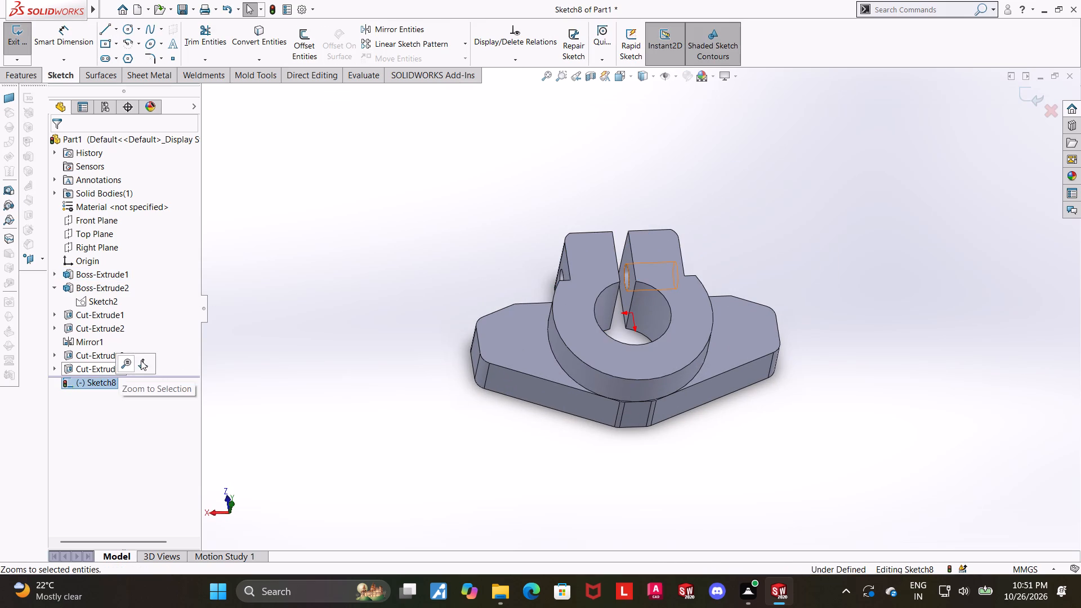
click(141, 360)
Sketch a circle centred on the origin around the central bore and set its diameter to 14 mm.
click(130, 28)
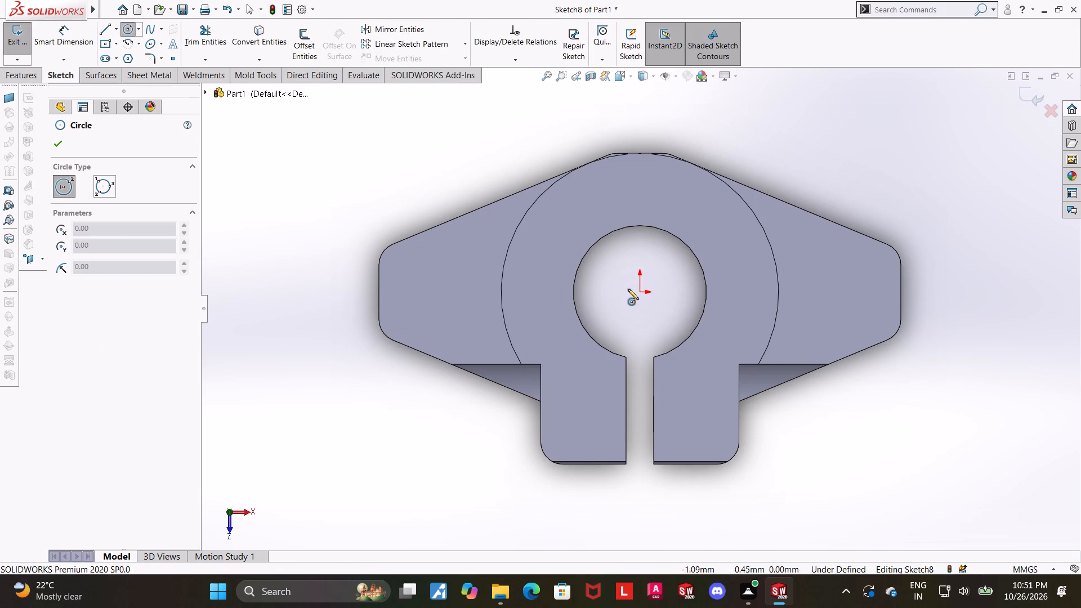
click(641, 289)
click(685, 225)
key(Escape)
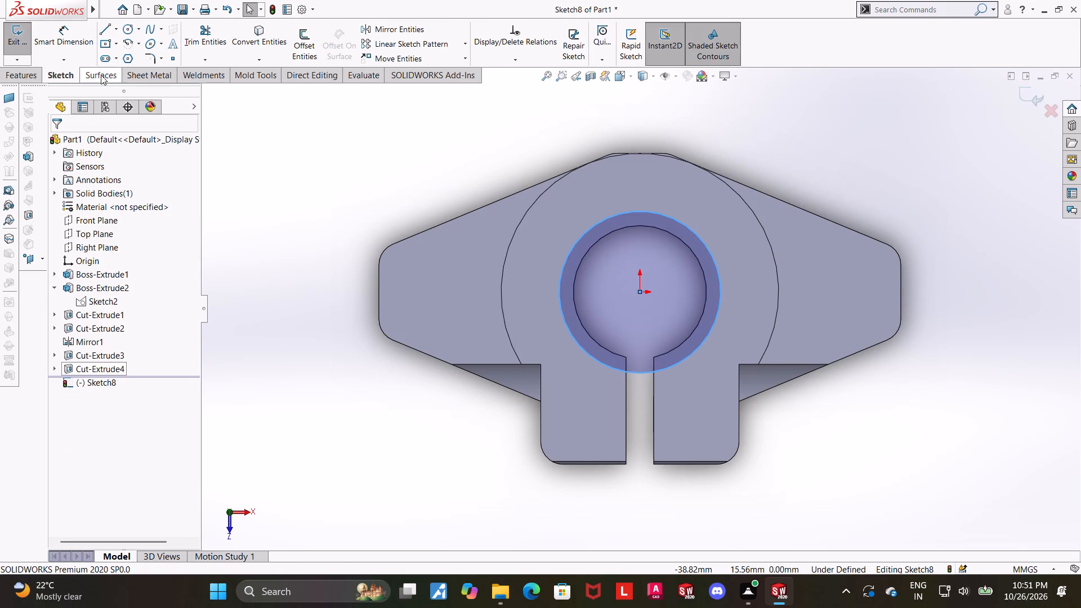
click(75, 36)
scroll(350, 172, up, 2)
scroll(681, 209, down, 1)
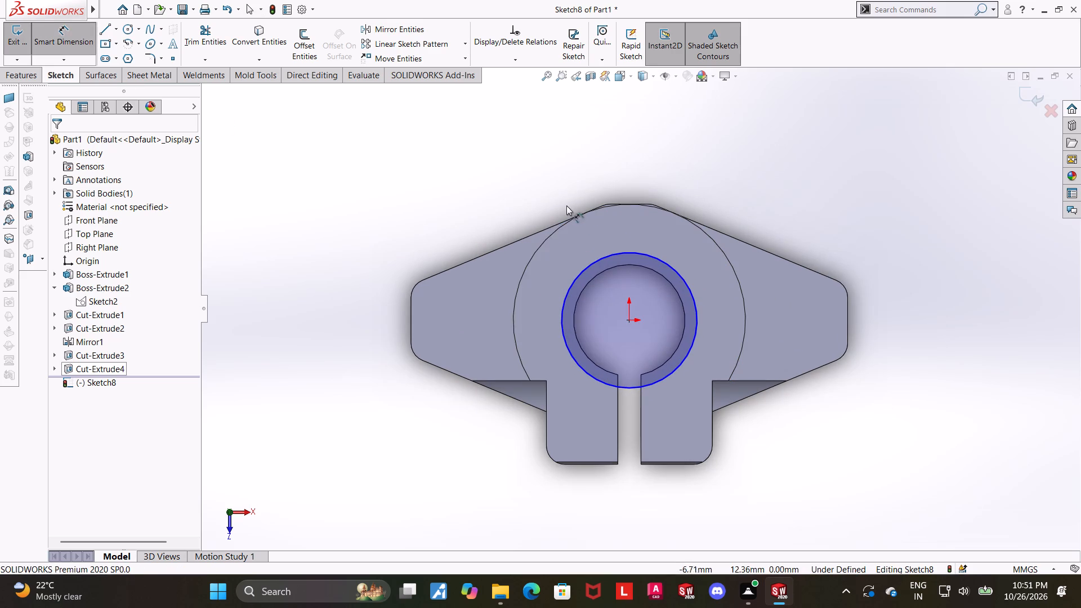
click(616, 257)
click(620, 170)
text(14)
key(Return)
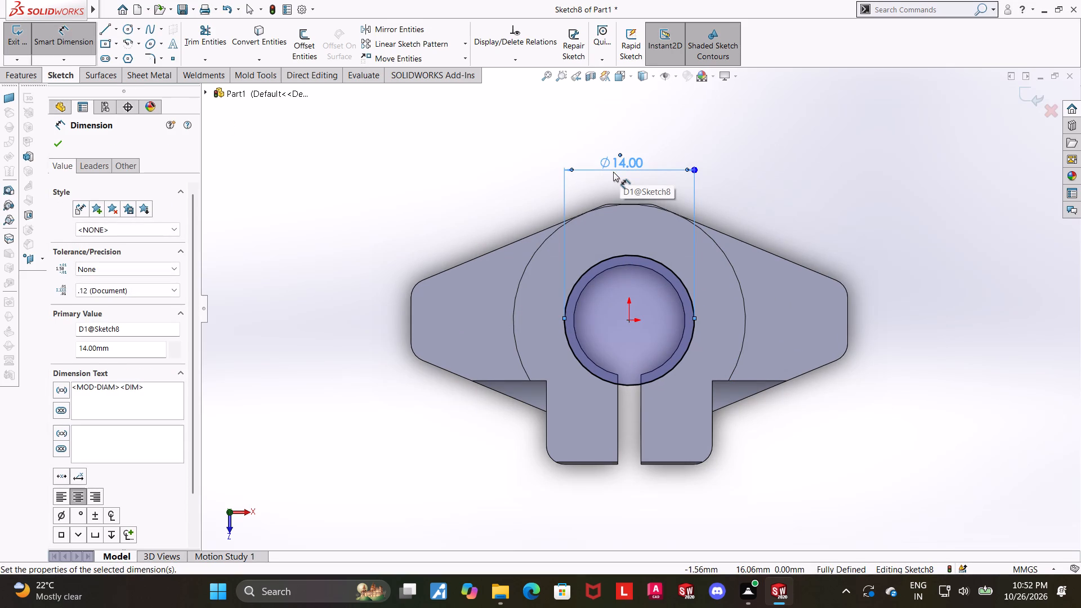
key(Escape)
click(900, 214)
Close the sketch and cut-extrude the 14 mm circle to a blind depth of 1.5 mm as a counterbore.
middle_drag(877, 226, 874, 209)
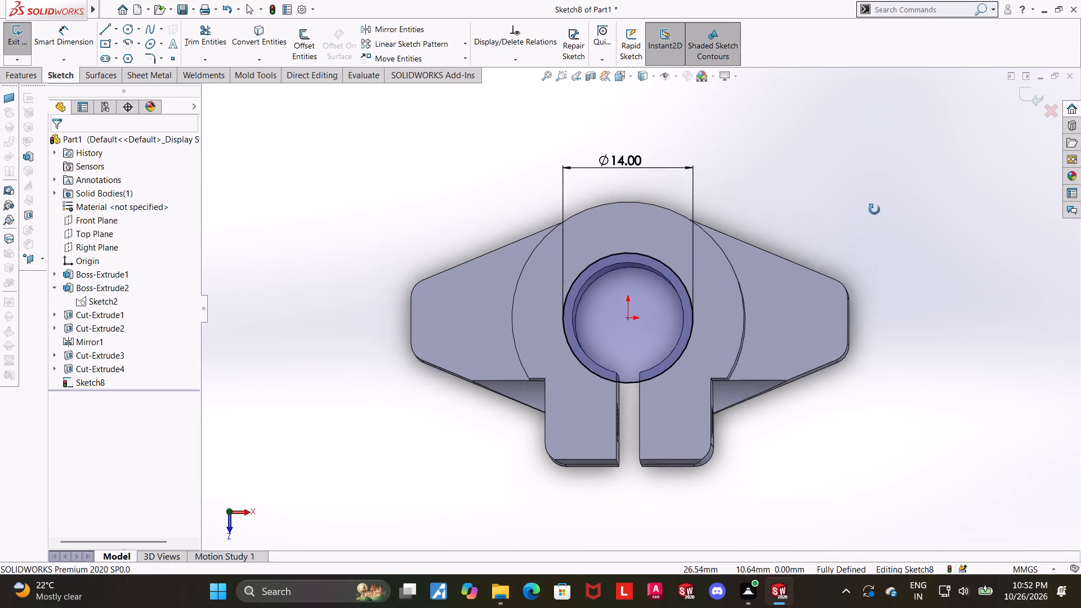
middle_drag(874, 209, 874, 185)
click(1022, 94)
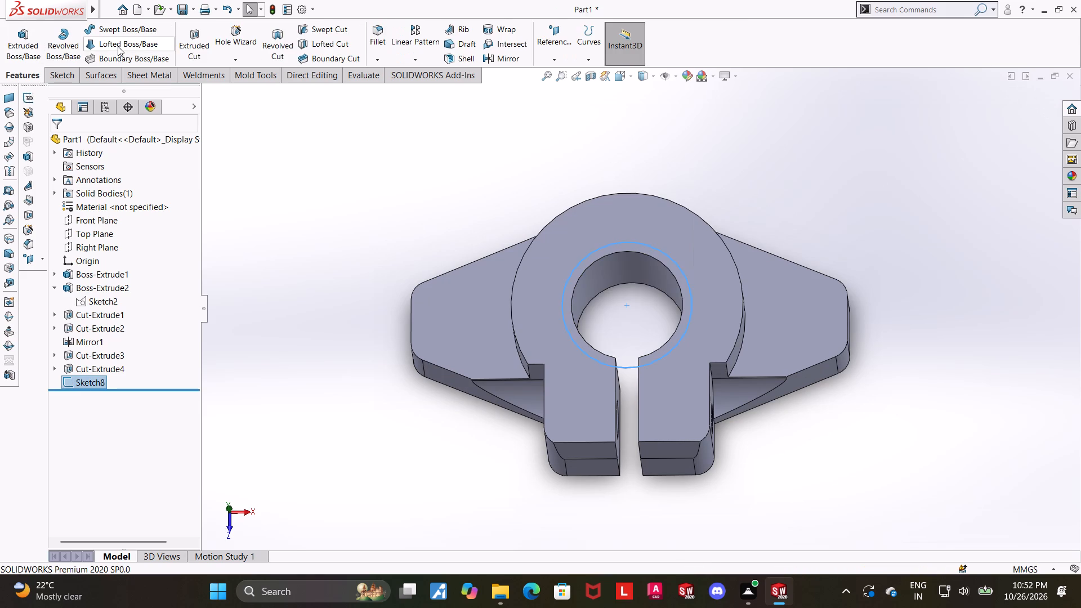
click(206, 36)
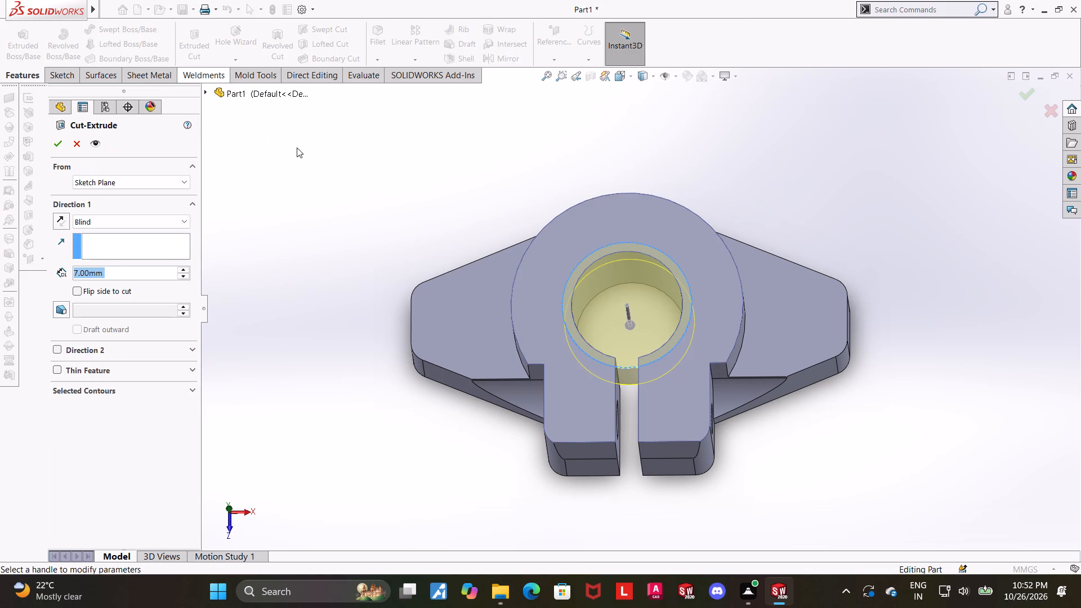
middle_drag(363, 157, 360, 120)
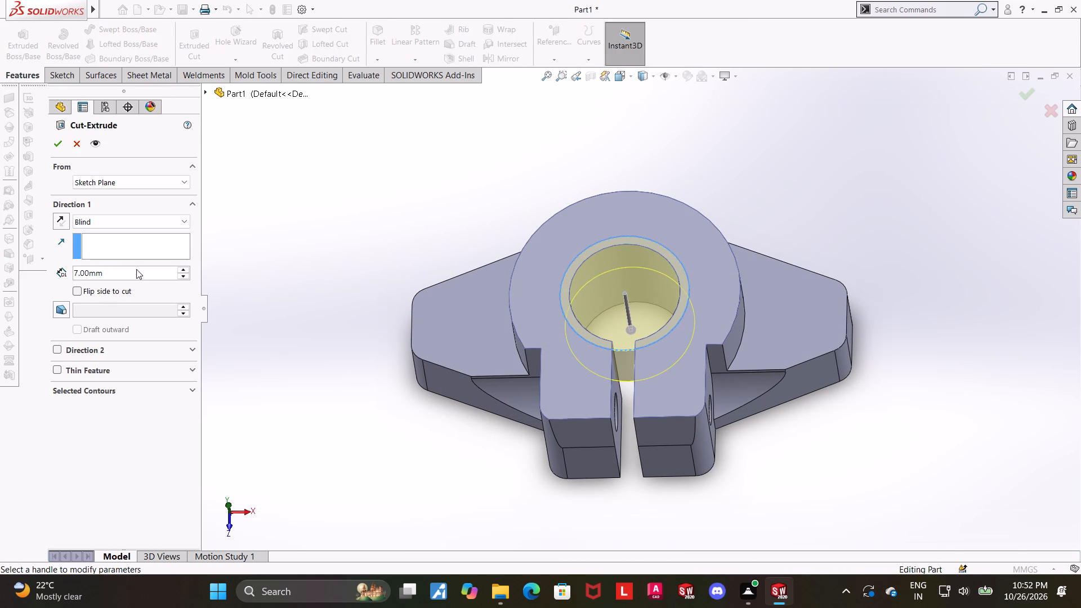
click(136, 269)
drag(144, 271, 0, 269)
text(1.5)
key(Return)
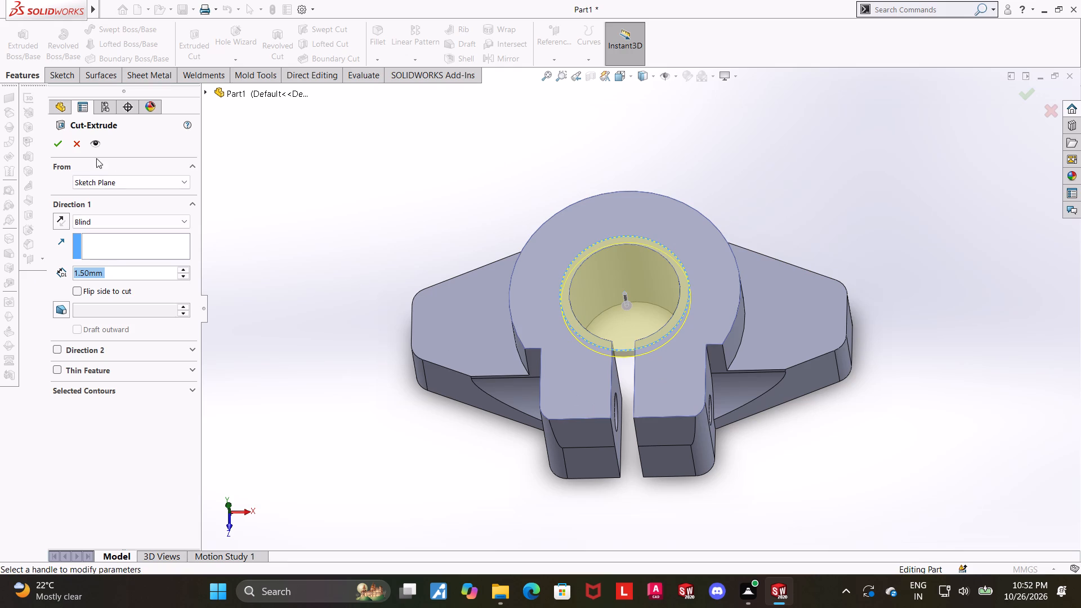
click(61, 140)
click(432, 367)
click(381, 399)
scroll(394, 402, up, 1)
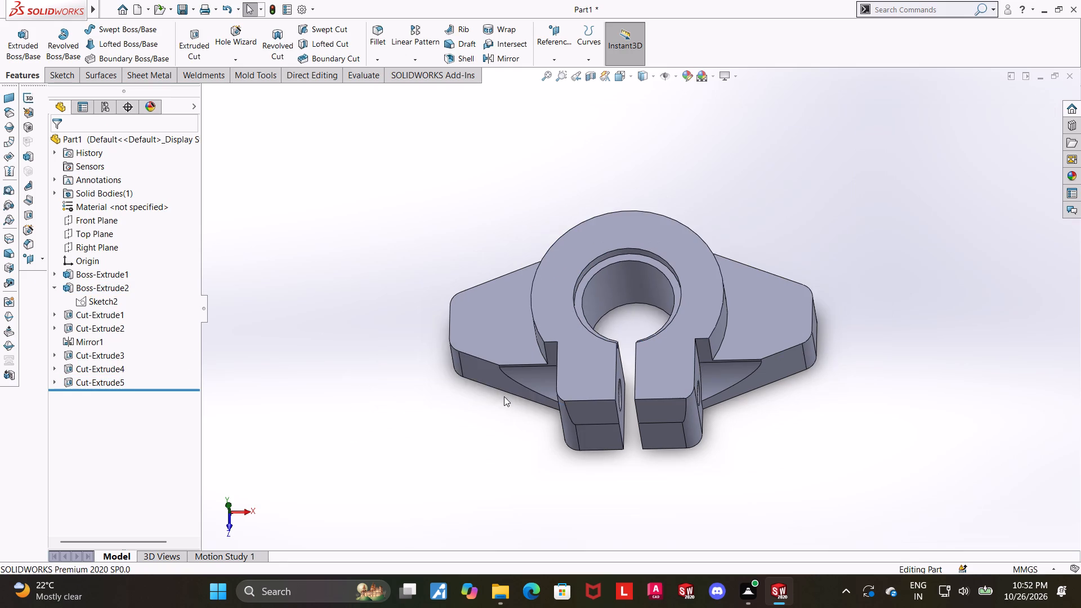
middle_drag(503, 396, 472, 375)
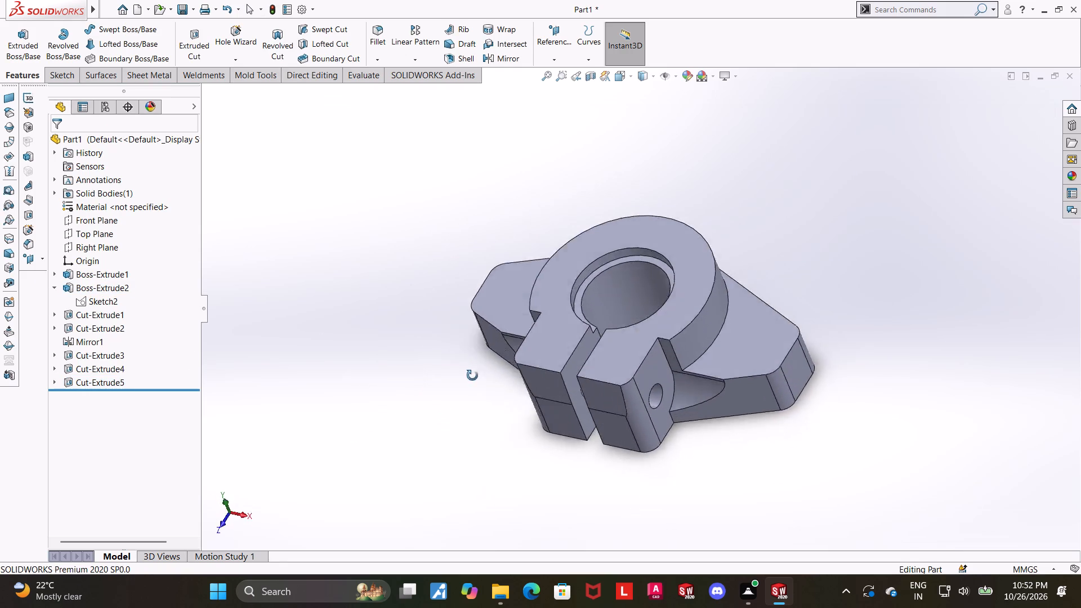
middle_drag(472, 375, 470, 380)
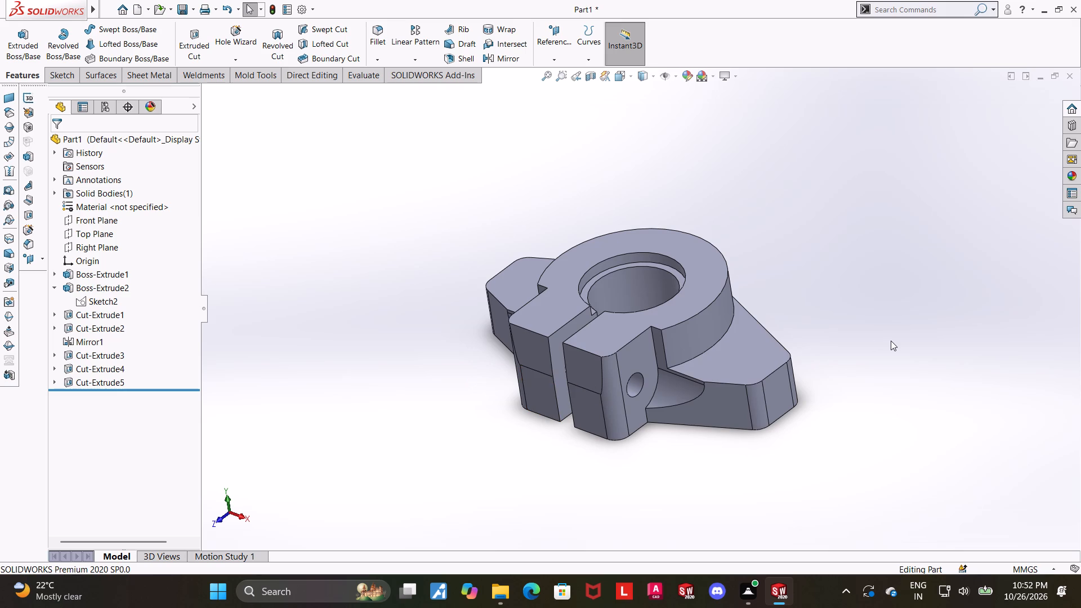
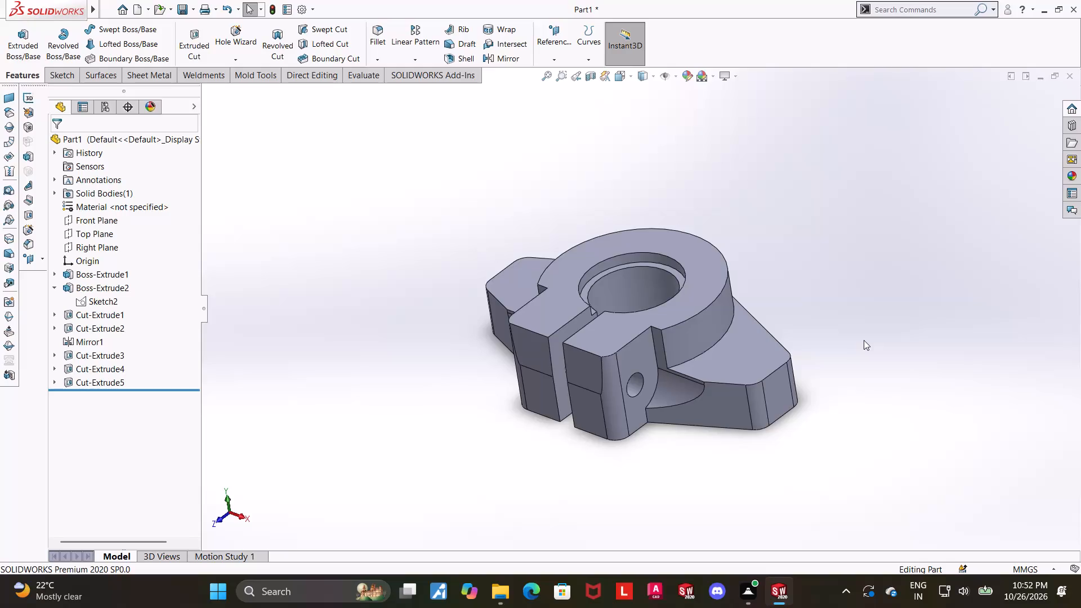
Sketch a circle about 4.7 mm in diameter on one side arm's top face, level with the origin.
click(727, 360)
click(776, 327)
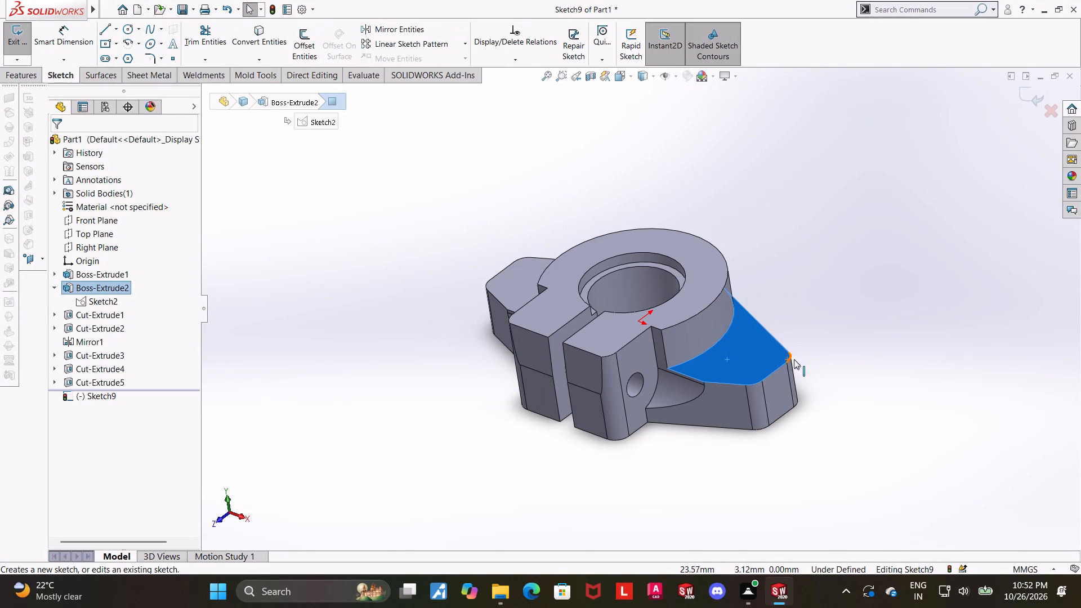
click(100, 399)
click(125, 385)
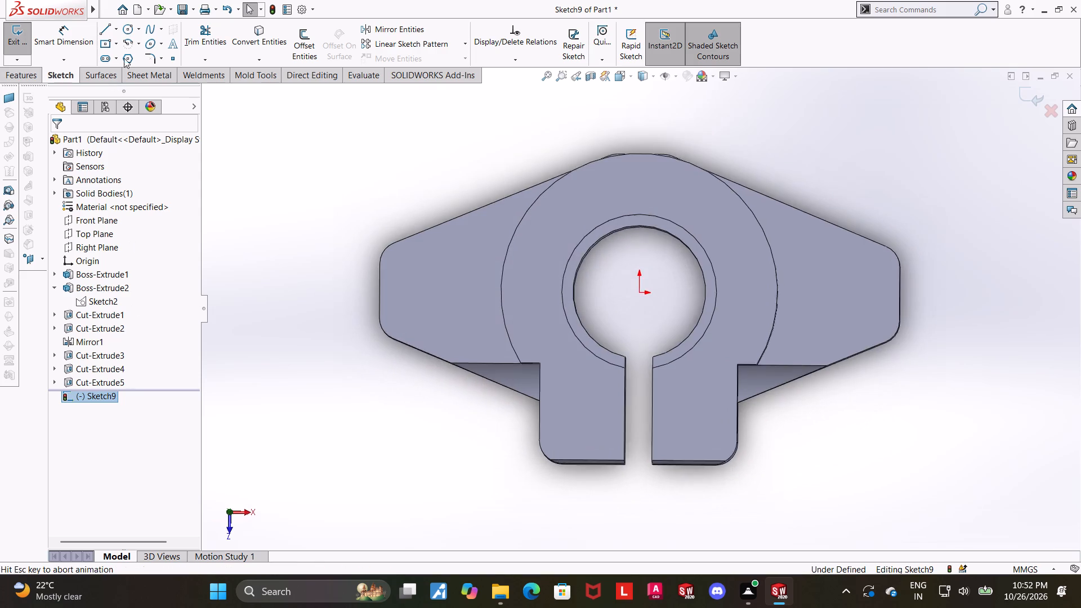
click(129, 24)
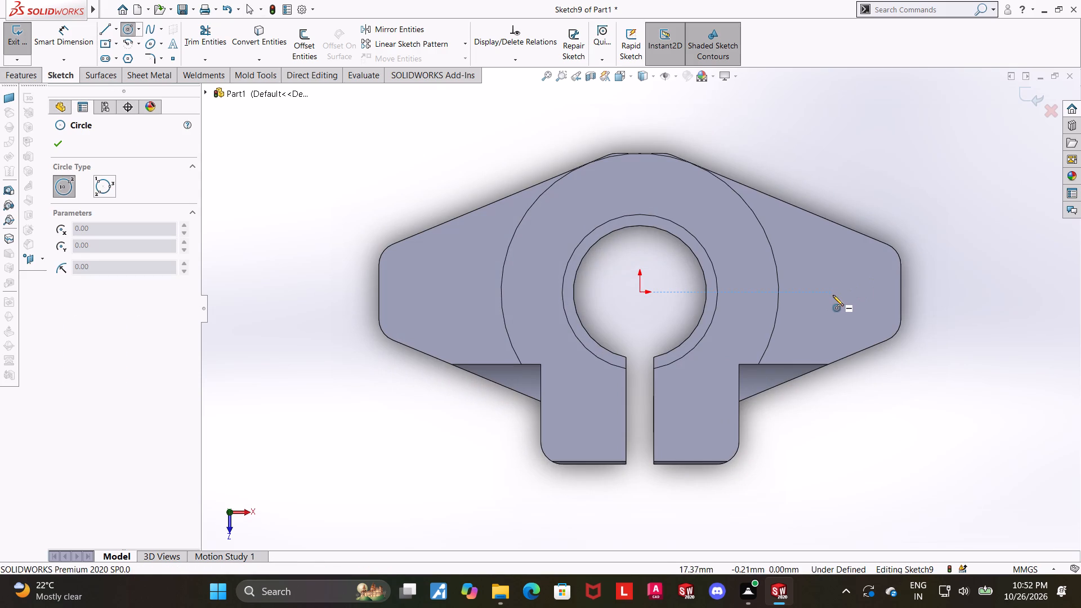
click(833, 295)
click(854, 277)
key(Escape)
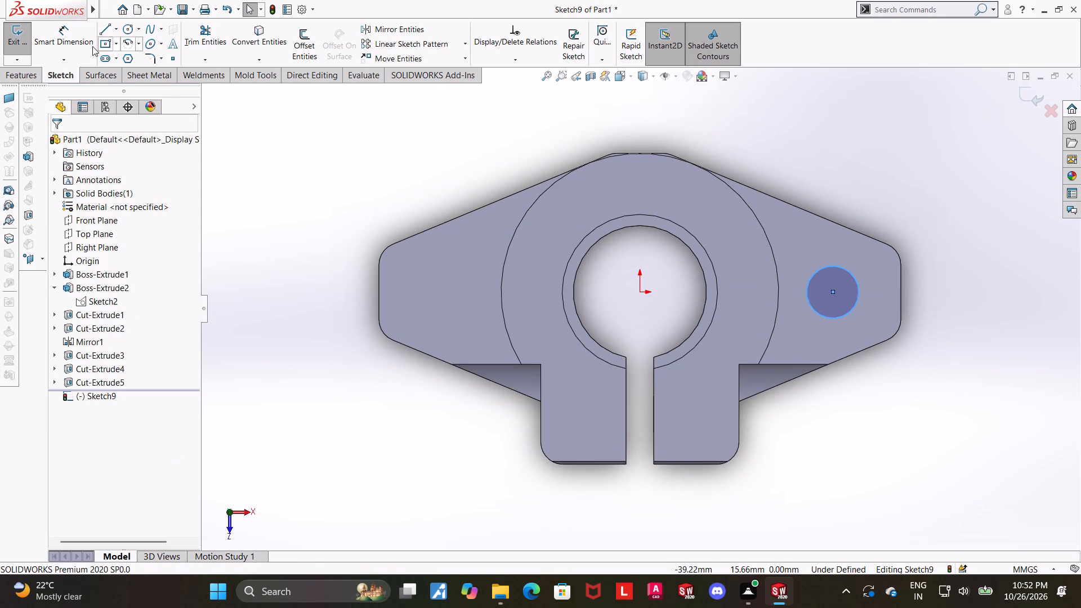
Dimension the circle's centre horizontally from the origin at 36/2 (18 mm).
click(55, 41)
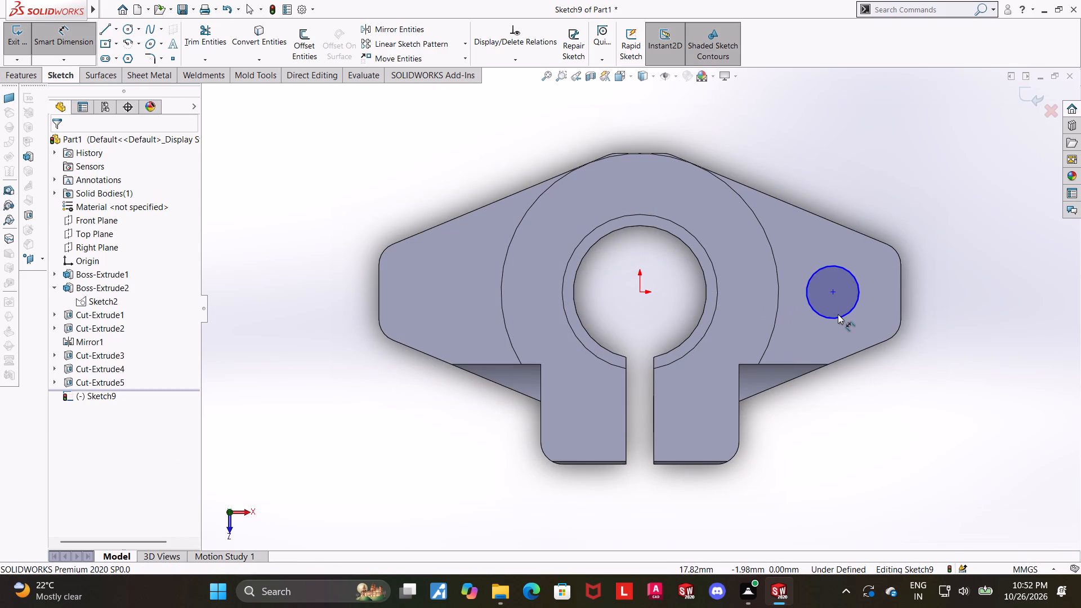
click(834, 291)
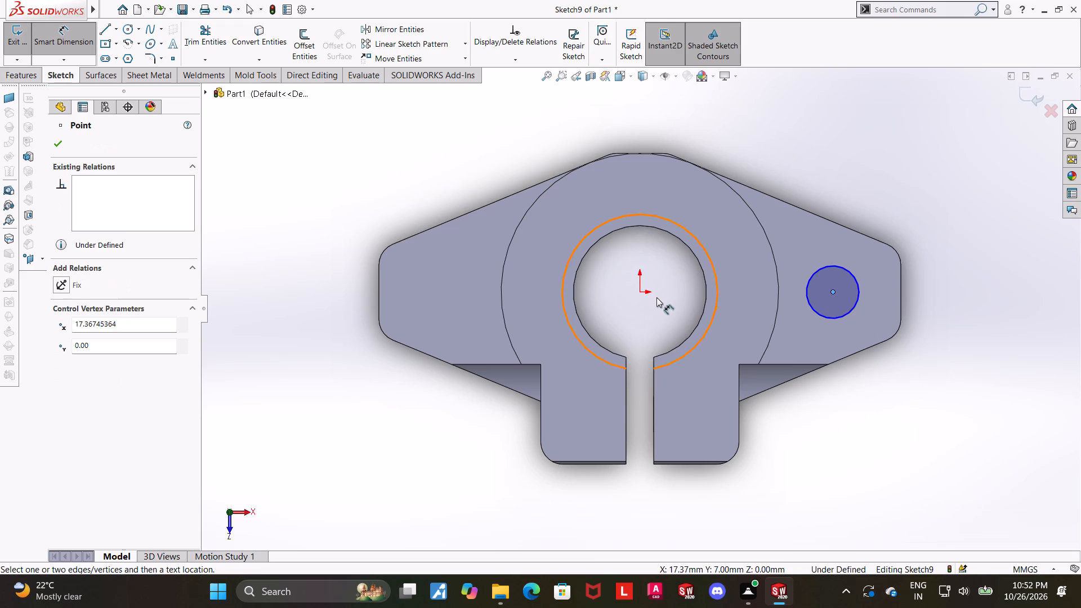
click(641, 294)
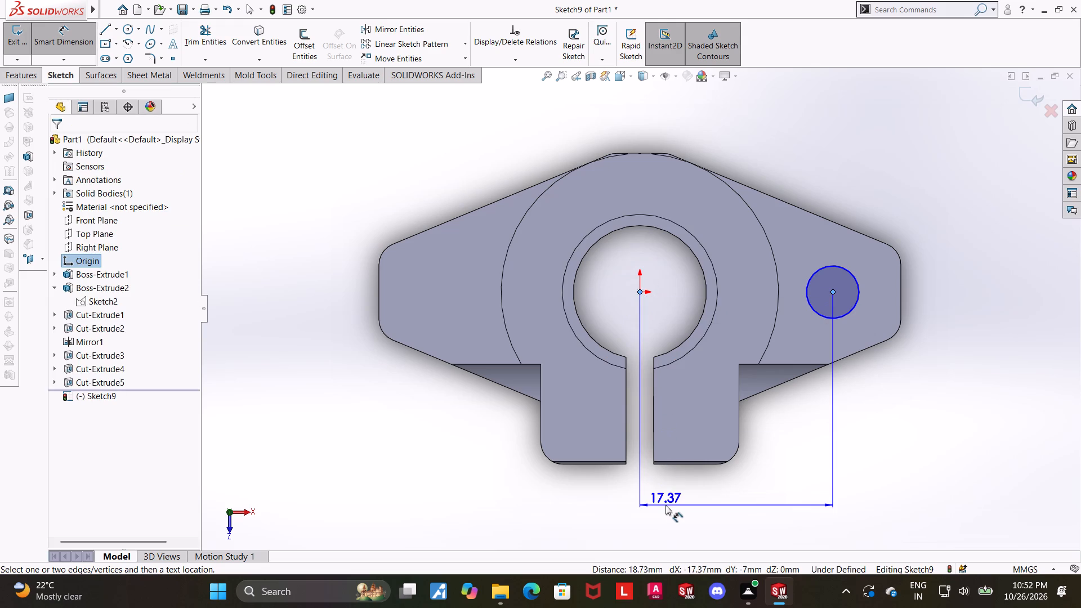
click(665, 505)
text(36/2)
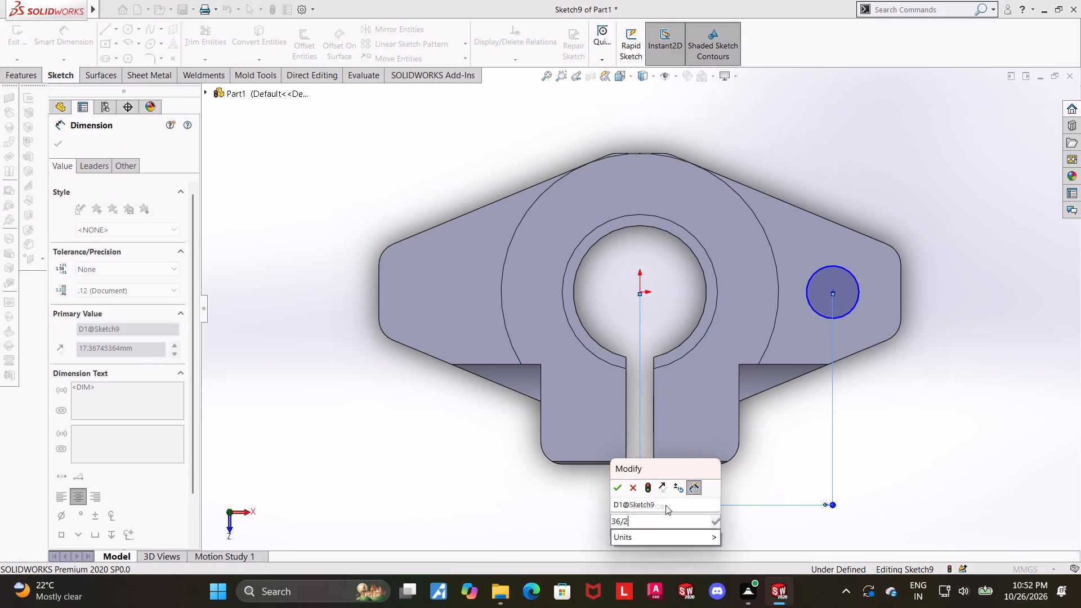
key(Return)
key(Escape)
click(972, 460)
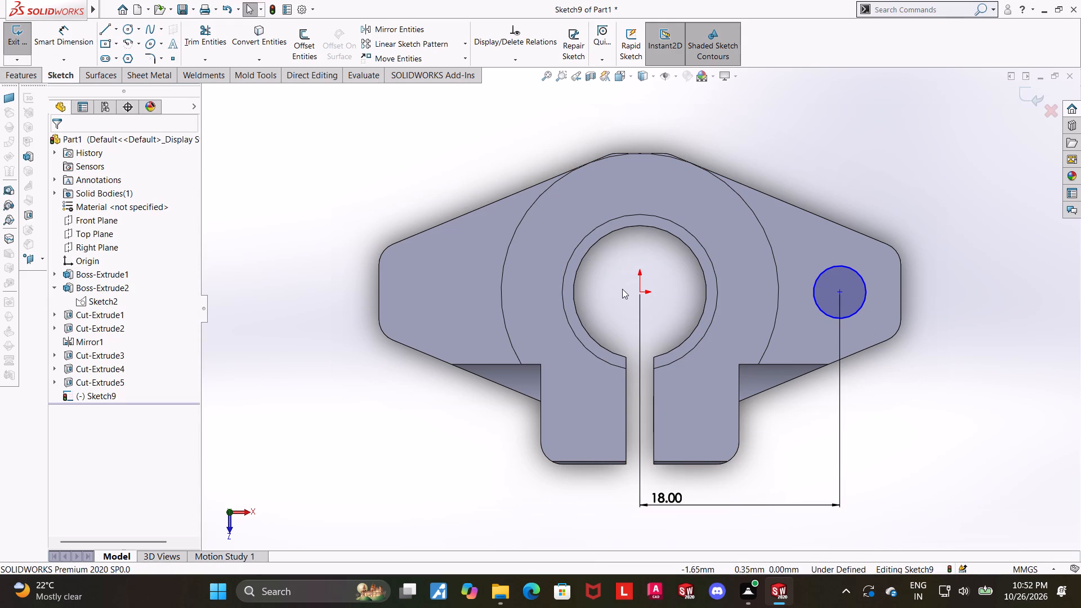
Apply a horizontal relation between the origin and the circle's centre.
click(638, 293)
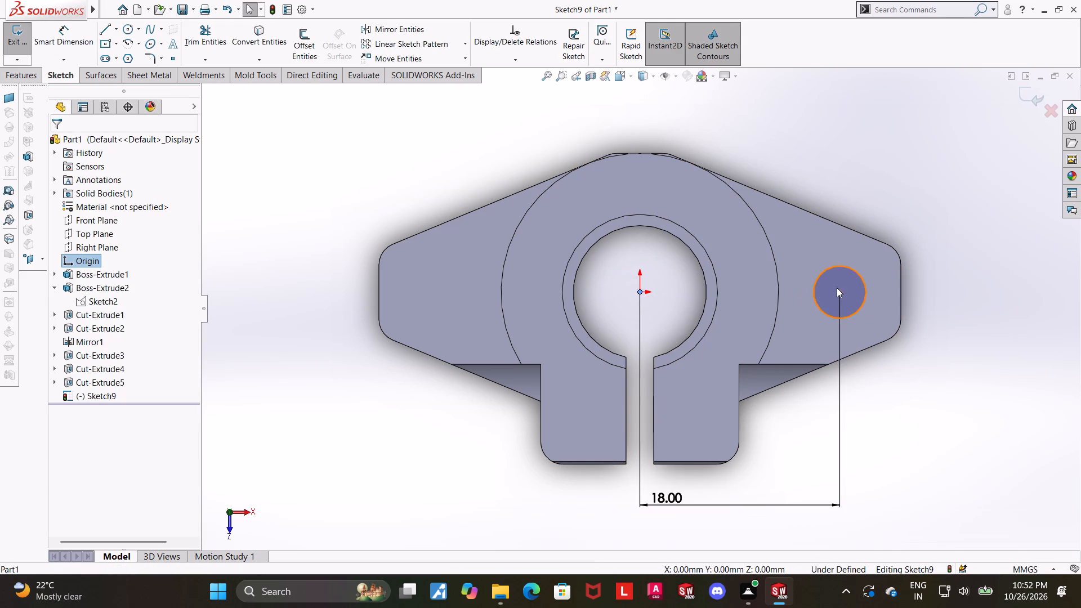
ctrl+click(839, 291)
click(62, 343)
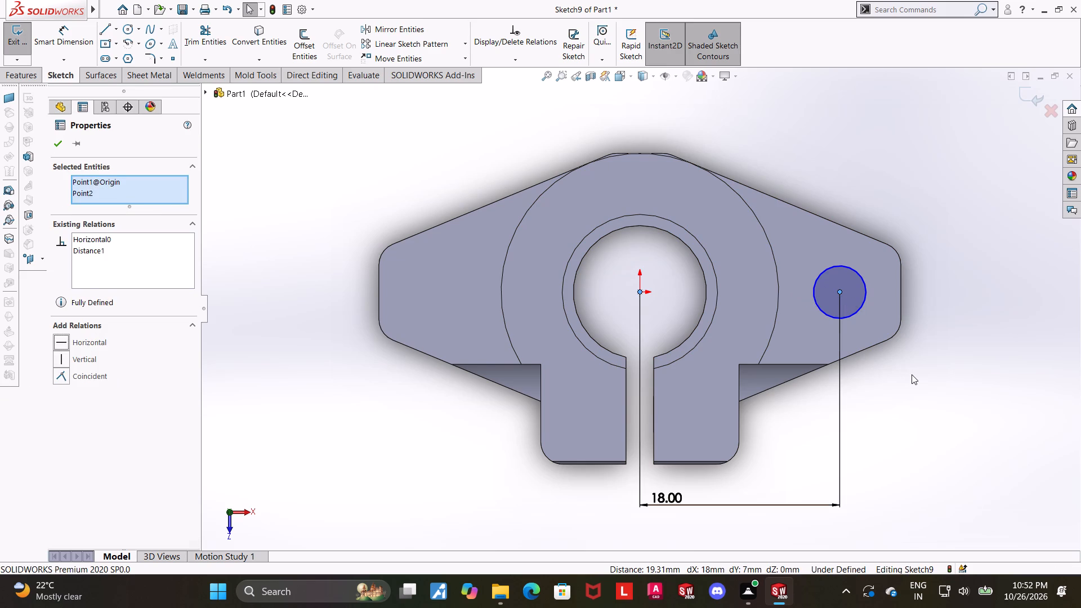
click(912, 374)
Set the side-arm circle's diameter to 5.5 mm.
scroll(930, 356, up, 1)
click(922, 338)
scroll(850, 322, down, 1)
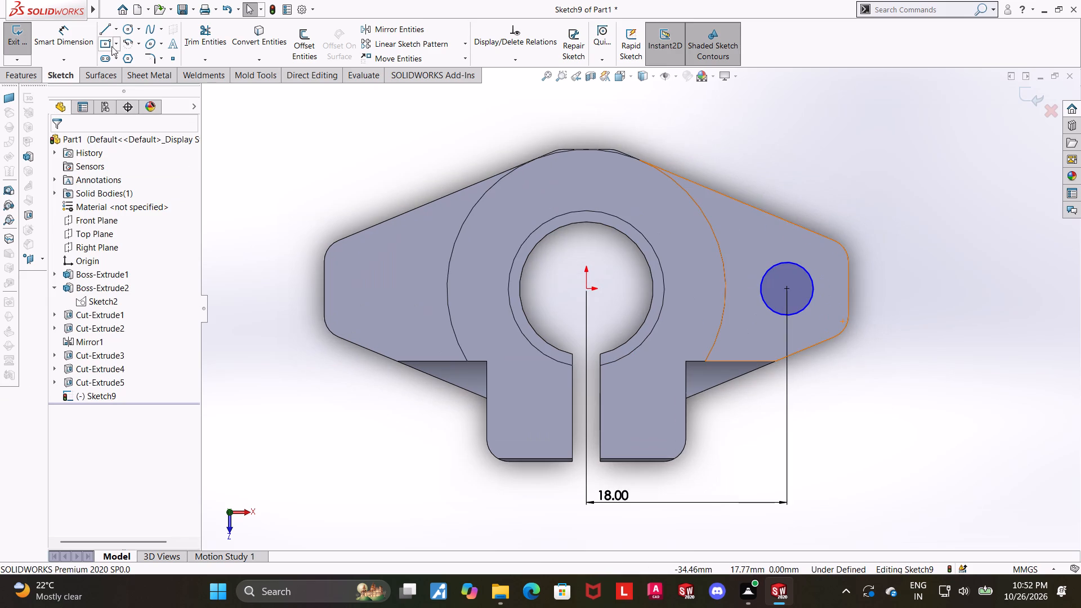
click(83, 37)
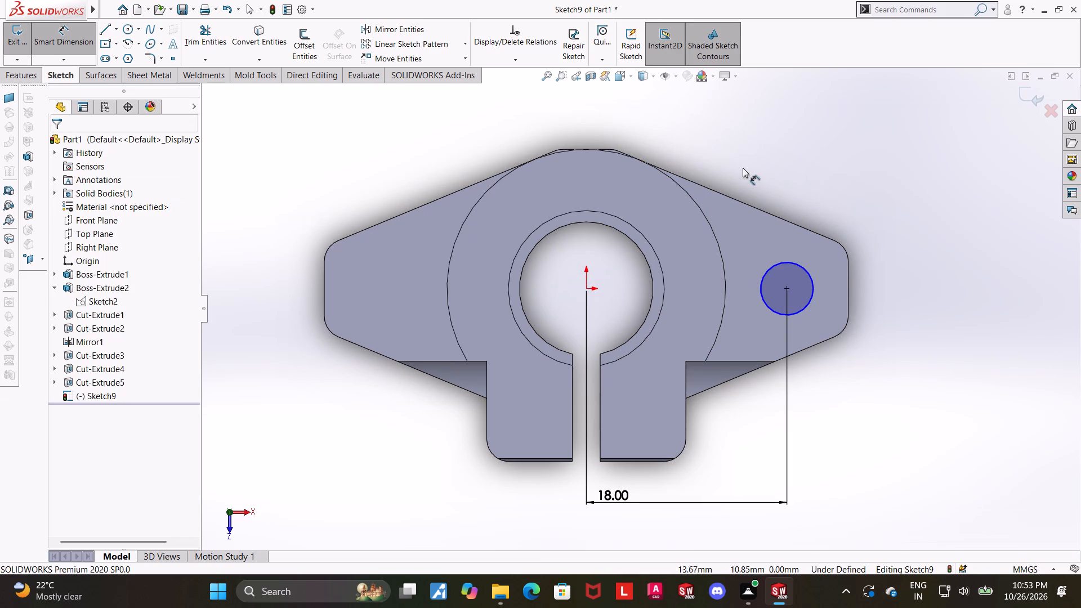
click(790, 261)
click(834, 191)
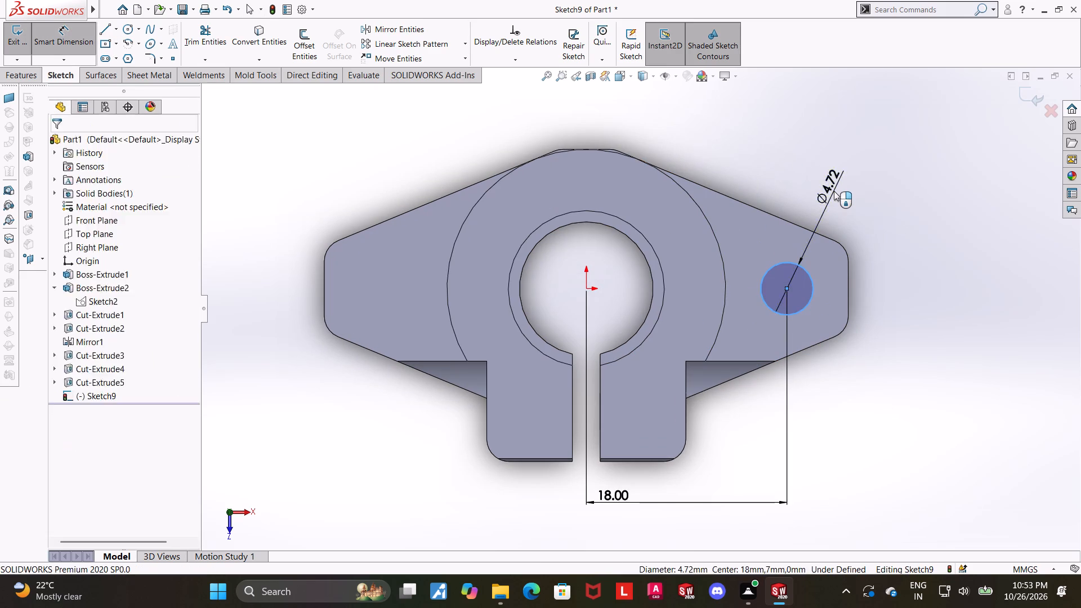
text(5.5)
key(Return)
key(Escape)
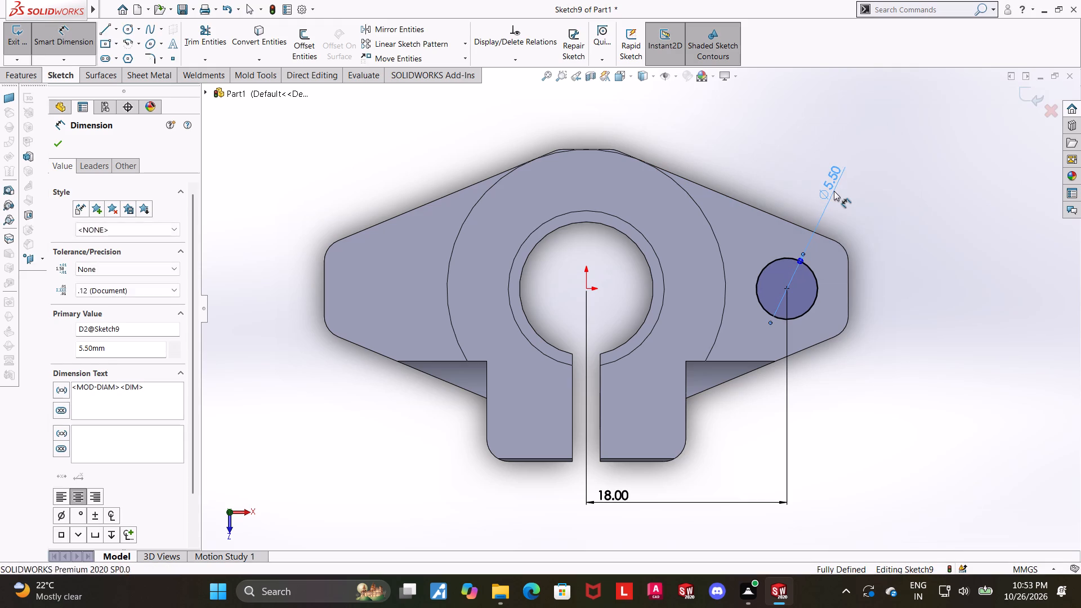
Draw a vertical centerline about 17.3 mm long from the origin up past the ring's outer edge.
scroll(820, 189, up, 1)
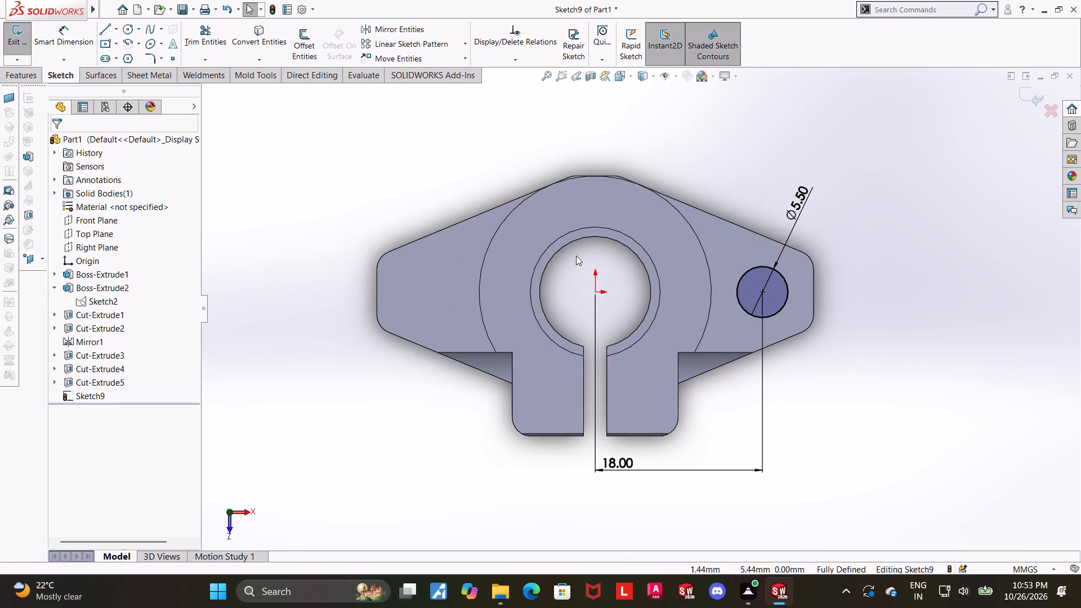
click(128, 30)
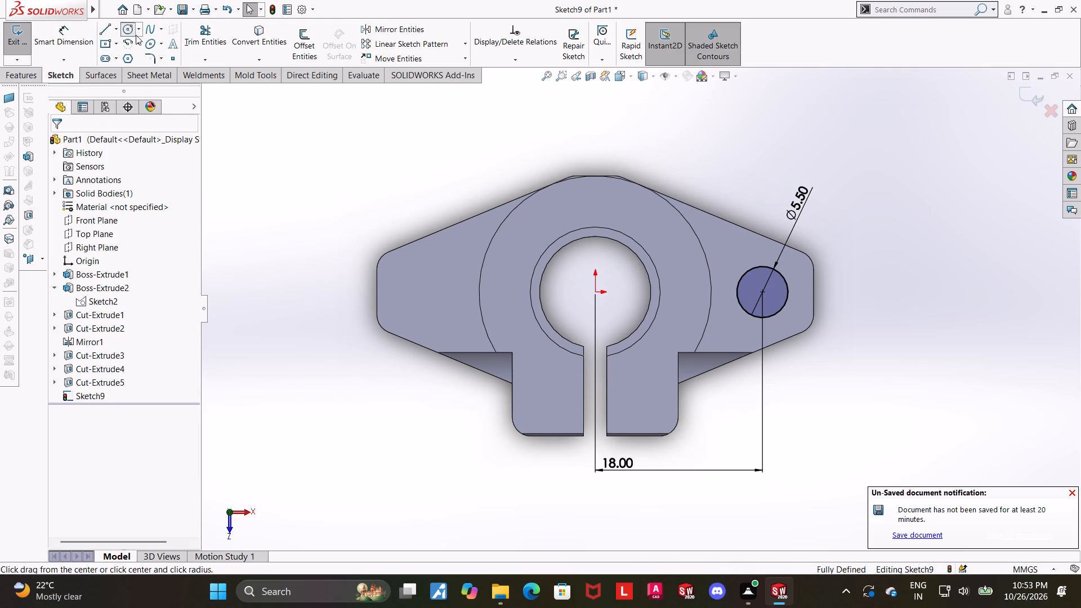
key(Escape)
click(116, 33)
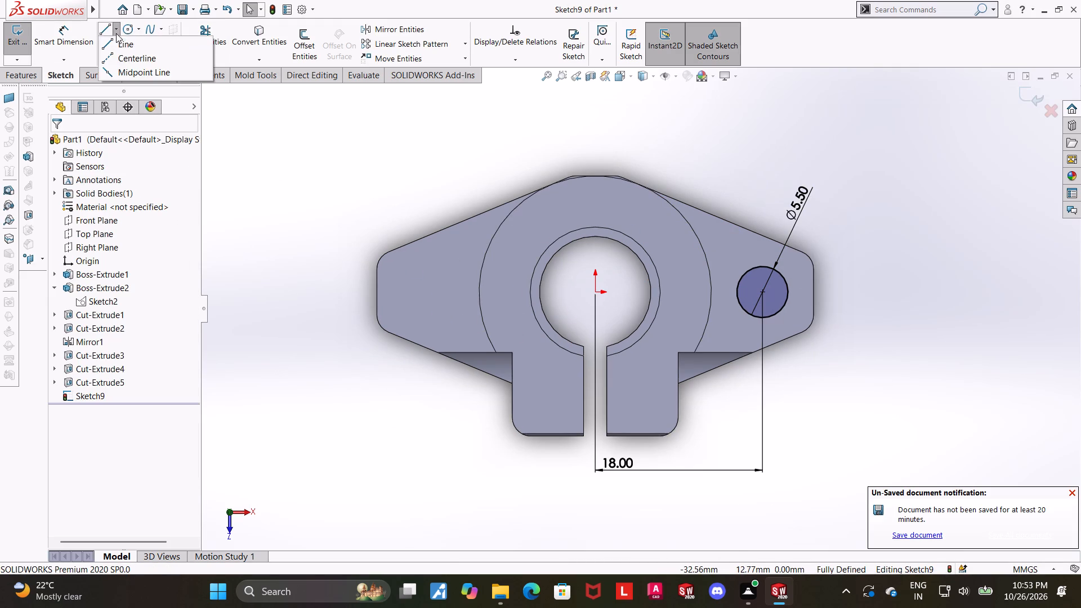
click(117, 59)
click(595, 295)
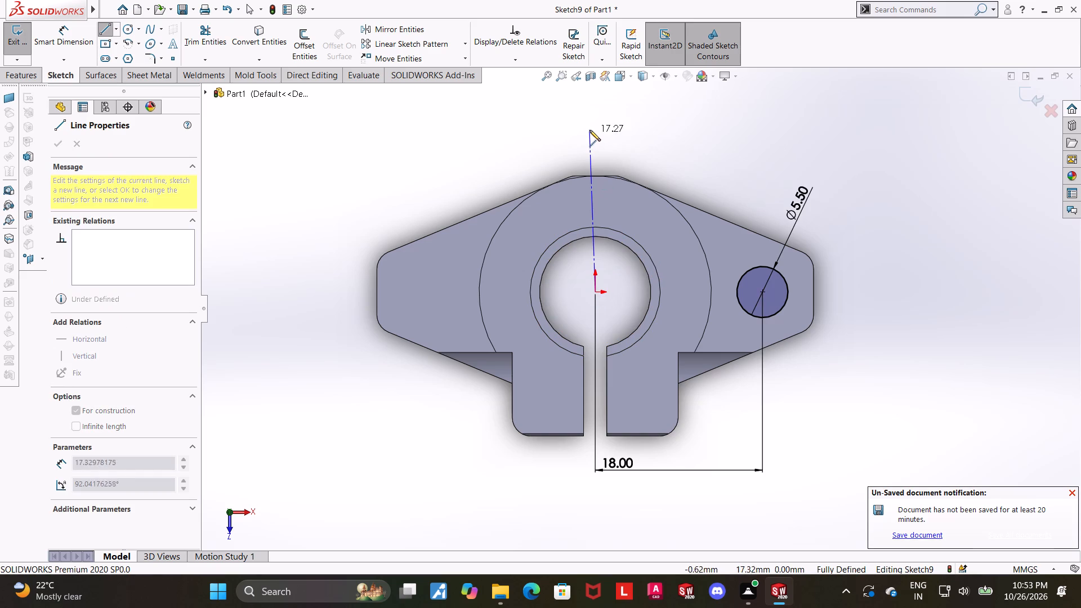
click(596, 131)
key(Escape)
key(Escape)
key(Escape)
Mirror the 5.5 mm circle about the vertical centerline onto the opposite side arm.
click(365, 33)
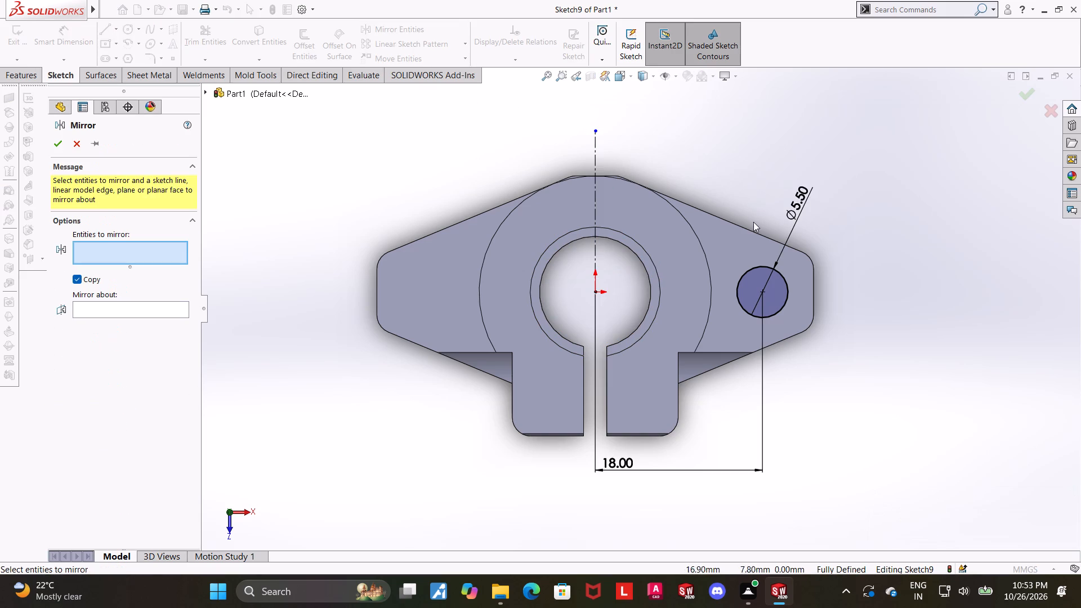
click(759, 266)
double_click(138, 305)
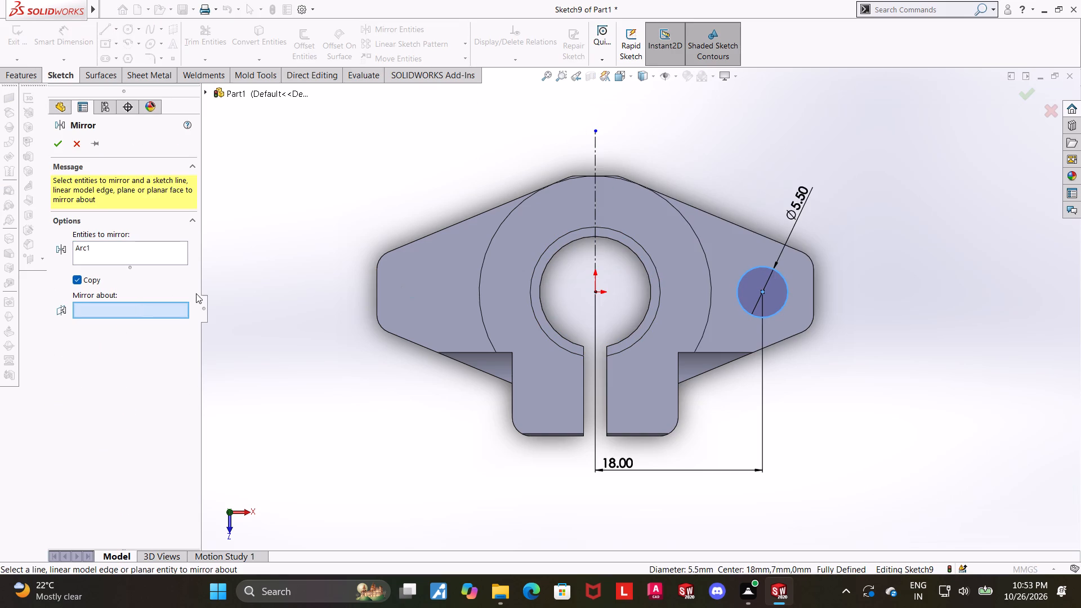
click(597, 211)
click(53, 147)
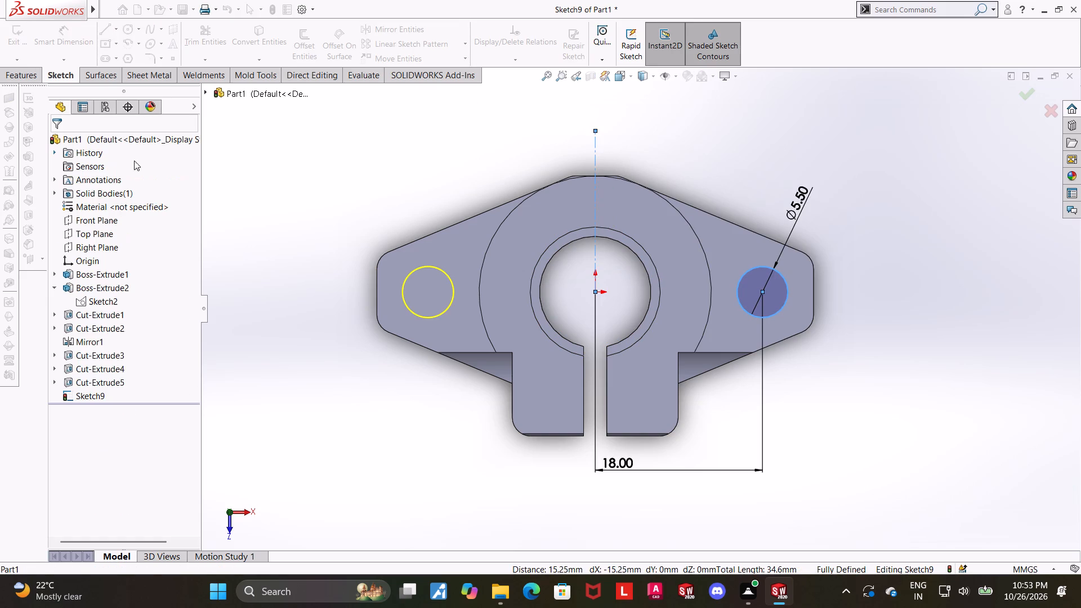
click(385, 149)
Close the sketch and cut-extrude both 5.5 mm circles completely through the side arms.
scroll(440, 237, up, 2)
click(896, 396)
scroll(647, 336, down, 2)
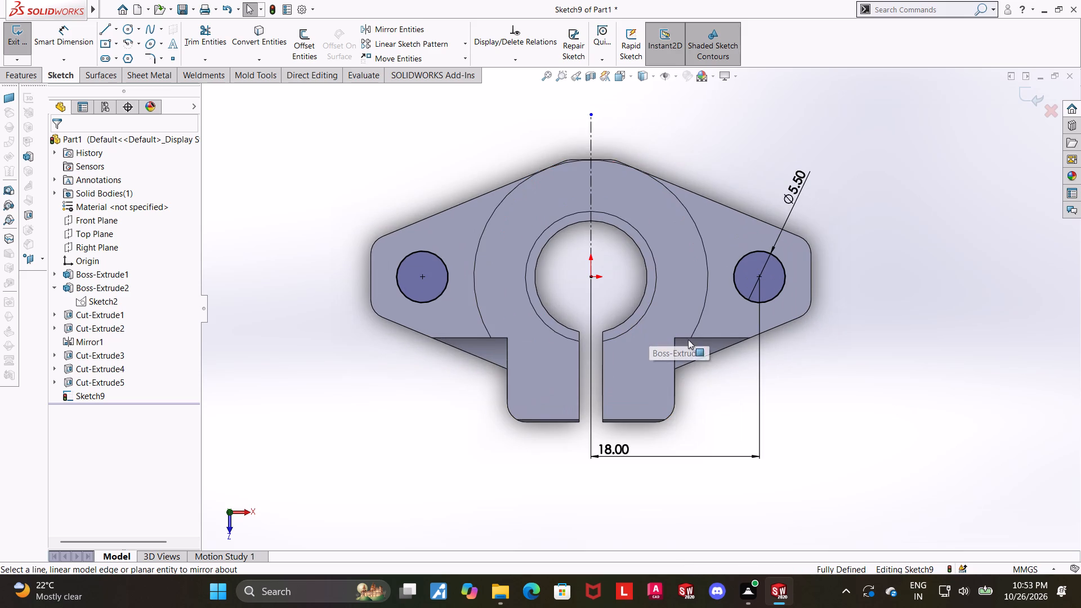
scroll(699, 341, up, 1)
middle_drag(699, 360, 705, 308)
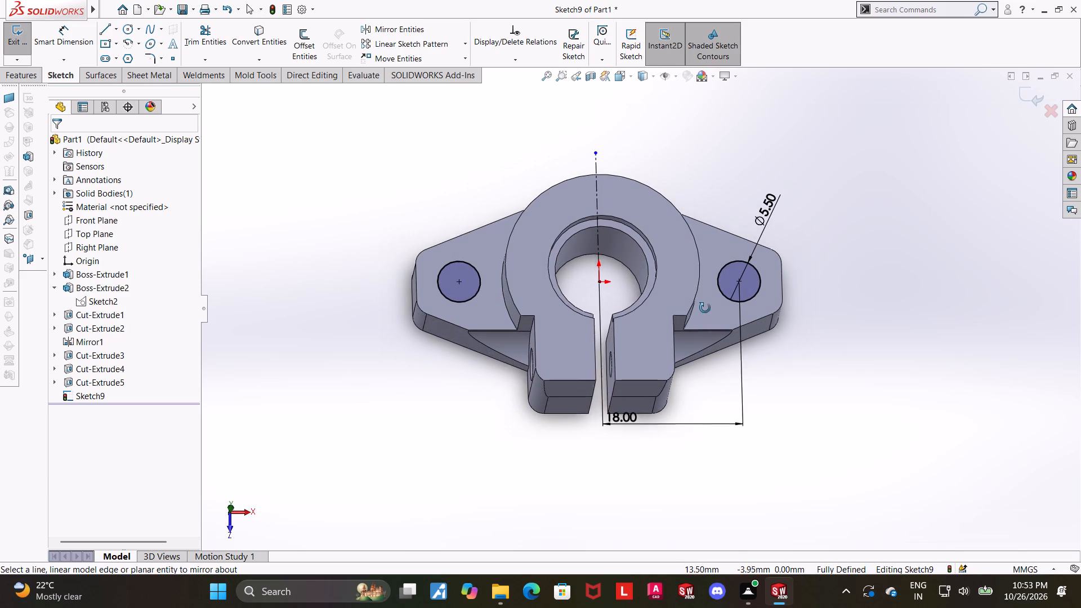
middle_drag(705, 308, 696, 287)
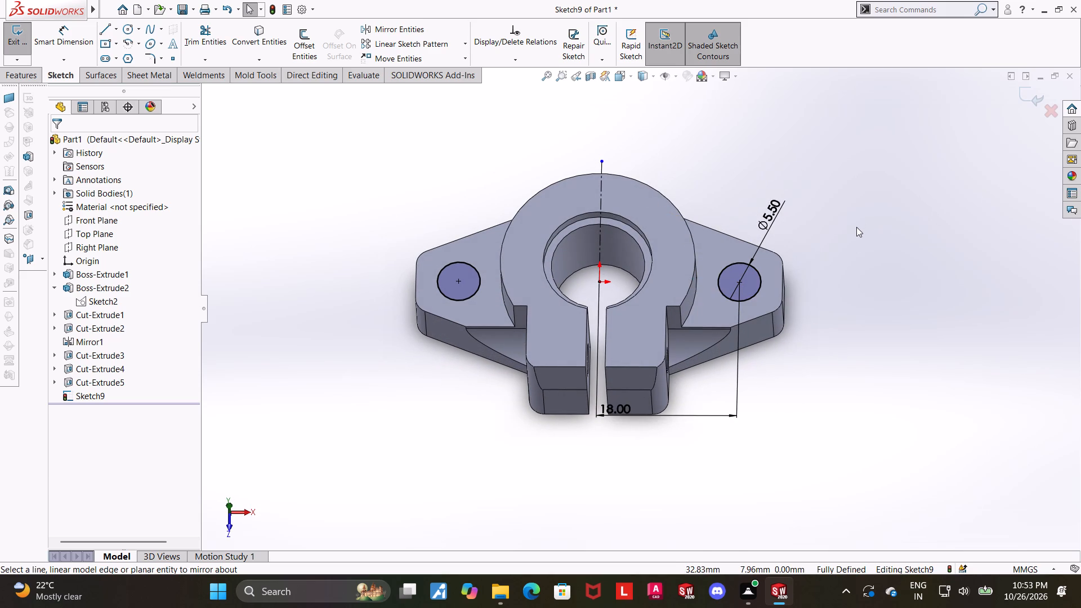
click(1038, 86)
click(196, 47)
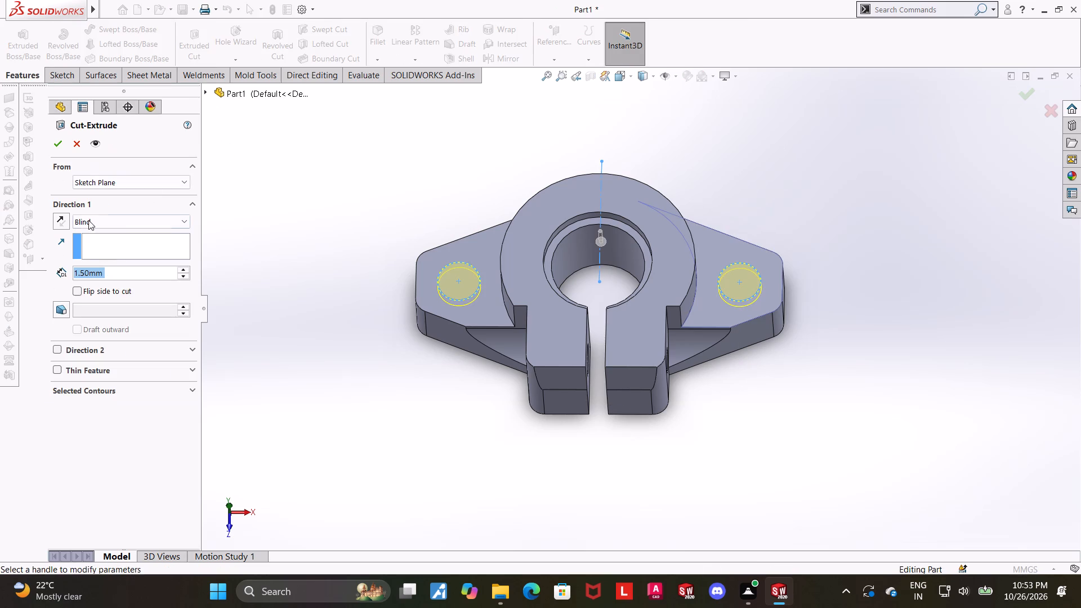
click(107, 218)
click(101, 245)
click(57, 149)
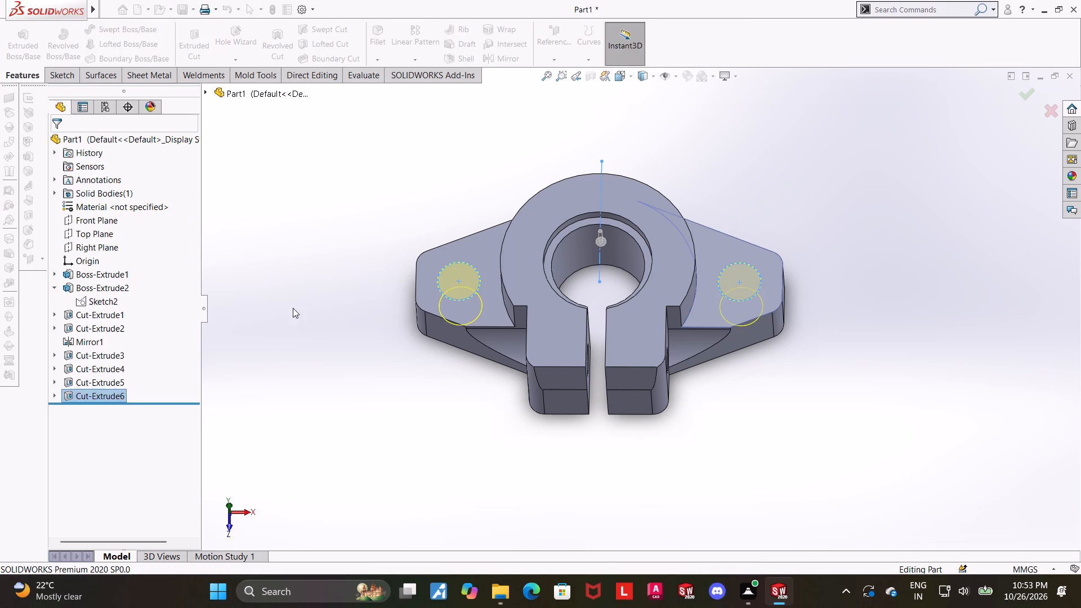
click(293, 310)
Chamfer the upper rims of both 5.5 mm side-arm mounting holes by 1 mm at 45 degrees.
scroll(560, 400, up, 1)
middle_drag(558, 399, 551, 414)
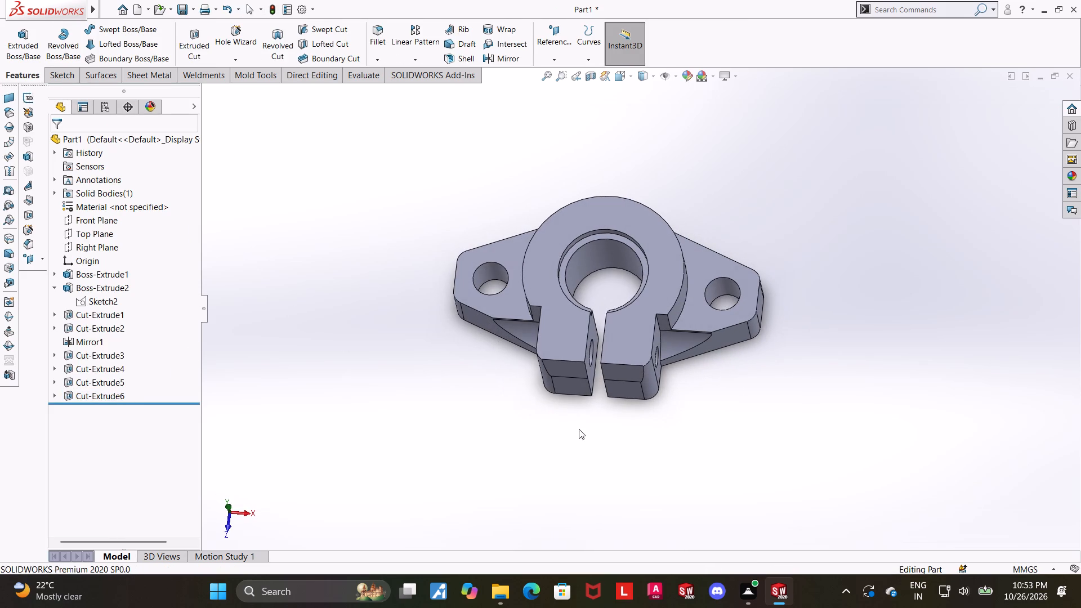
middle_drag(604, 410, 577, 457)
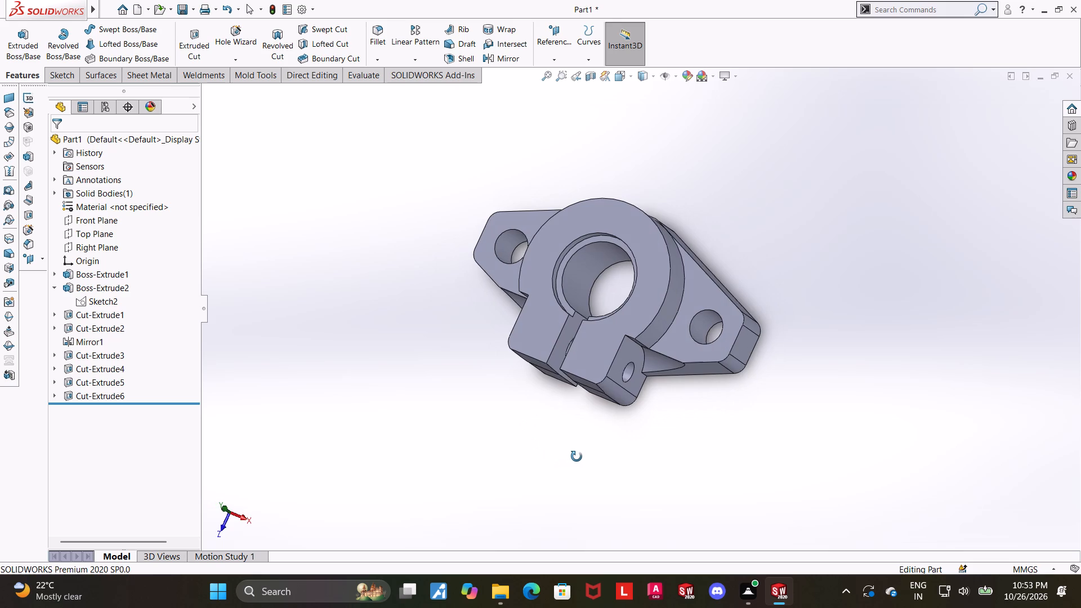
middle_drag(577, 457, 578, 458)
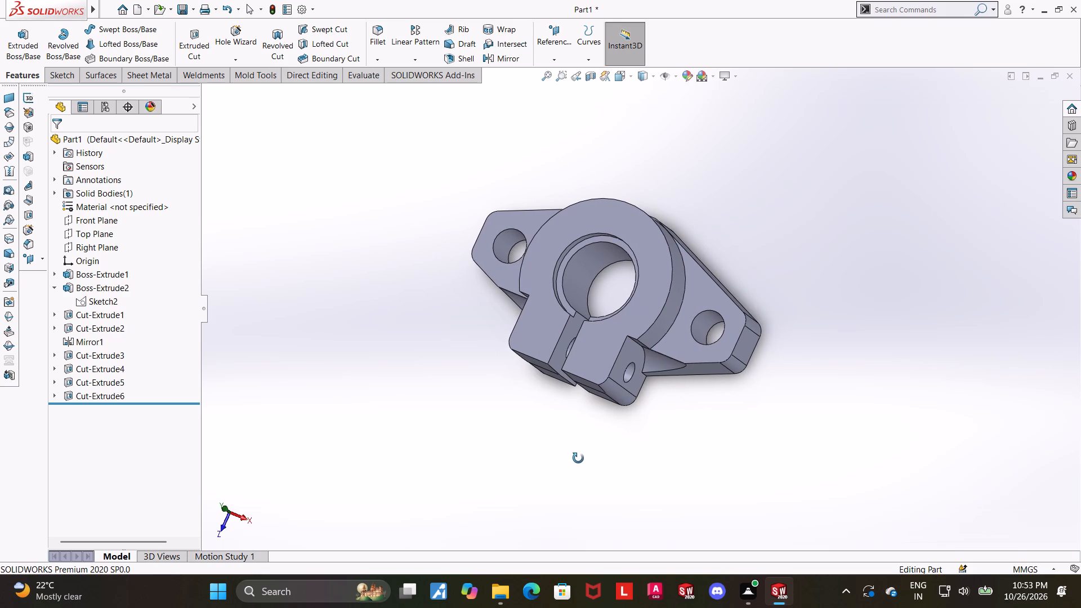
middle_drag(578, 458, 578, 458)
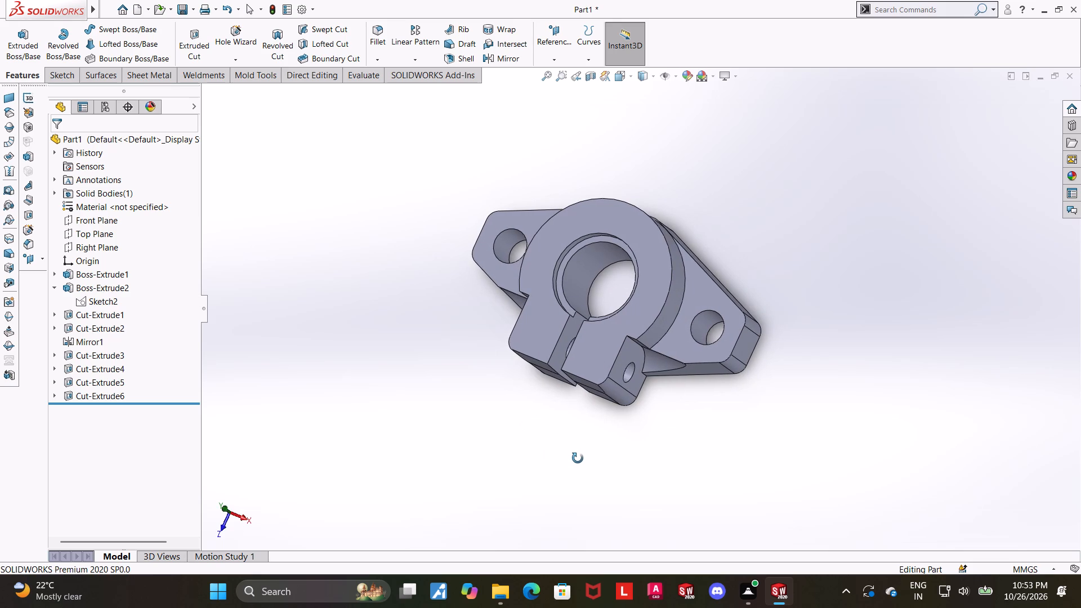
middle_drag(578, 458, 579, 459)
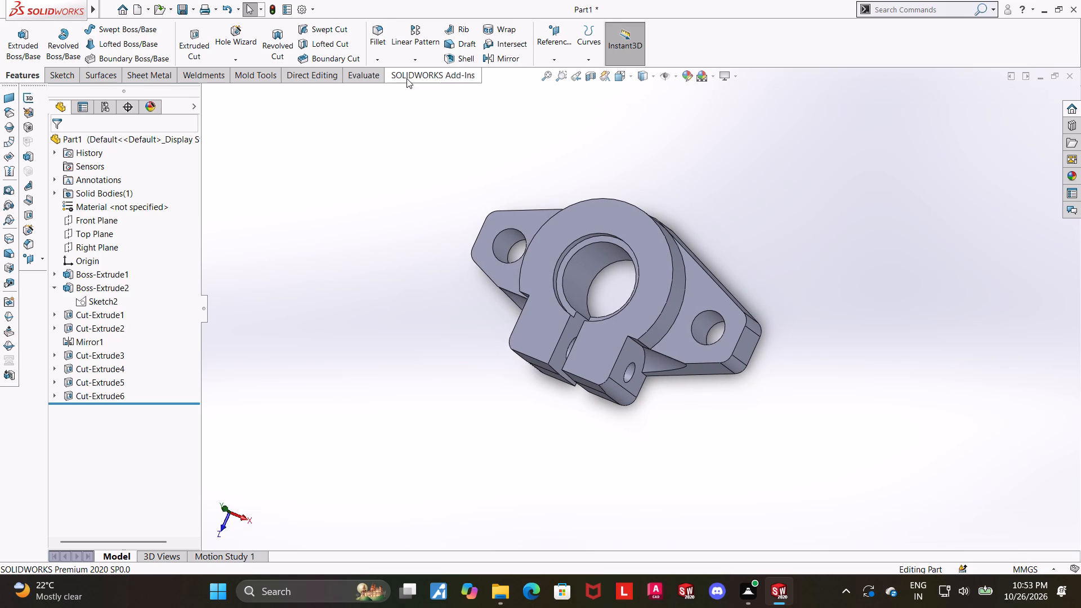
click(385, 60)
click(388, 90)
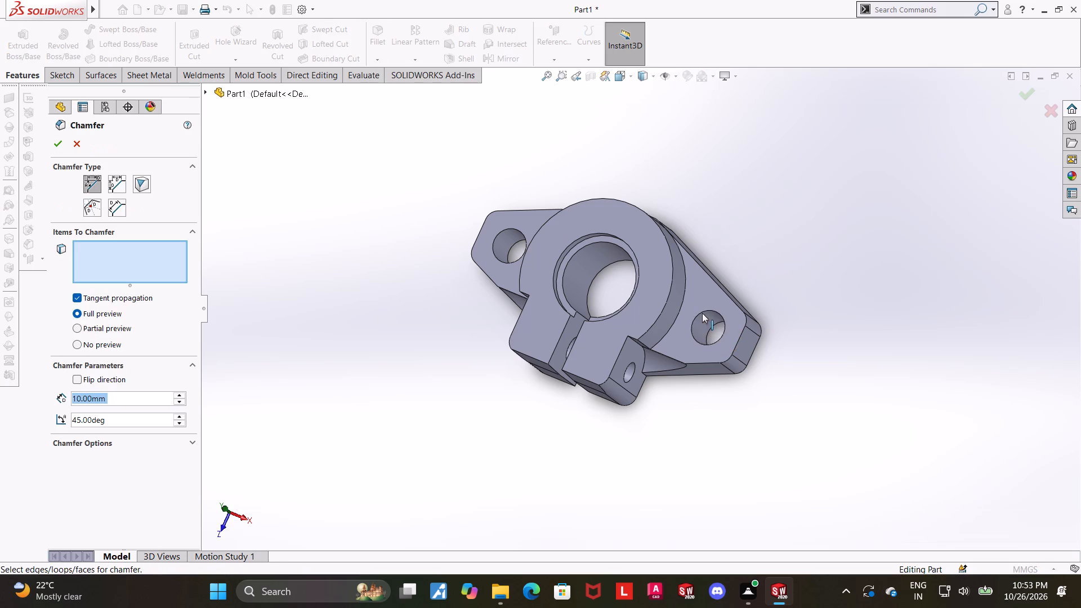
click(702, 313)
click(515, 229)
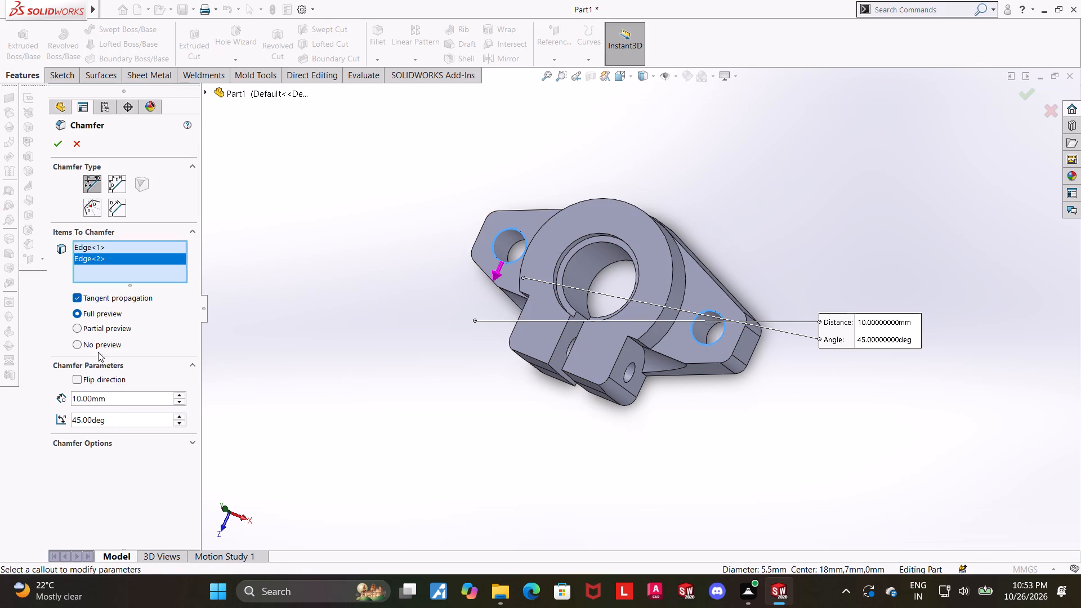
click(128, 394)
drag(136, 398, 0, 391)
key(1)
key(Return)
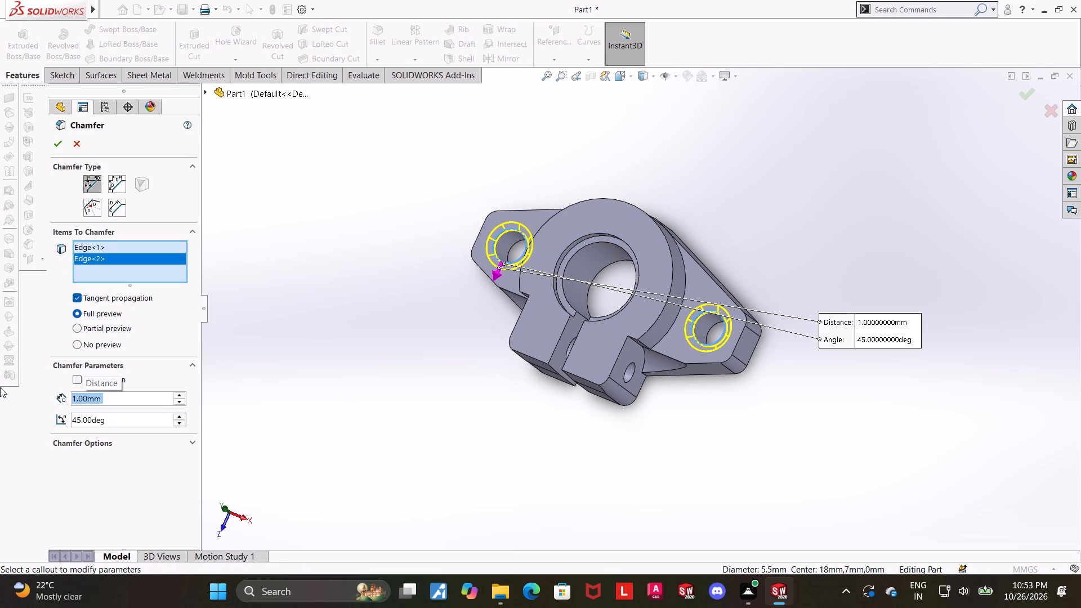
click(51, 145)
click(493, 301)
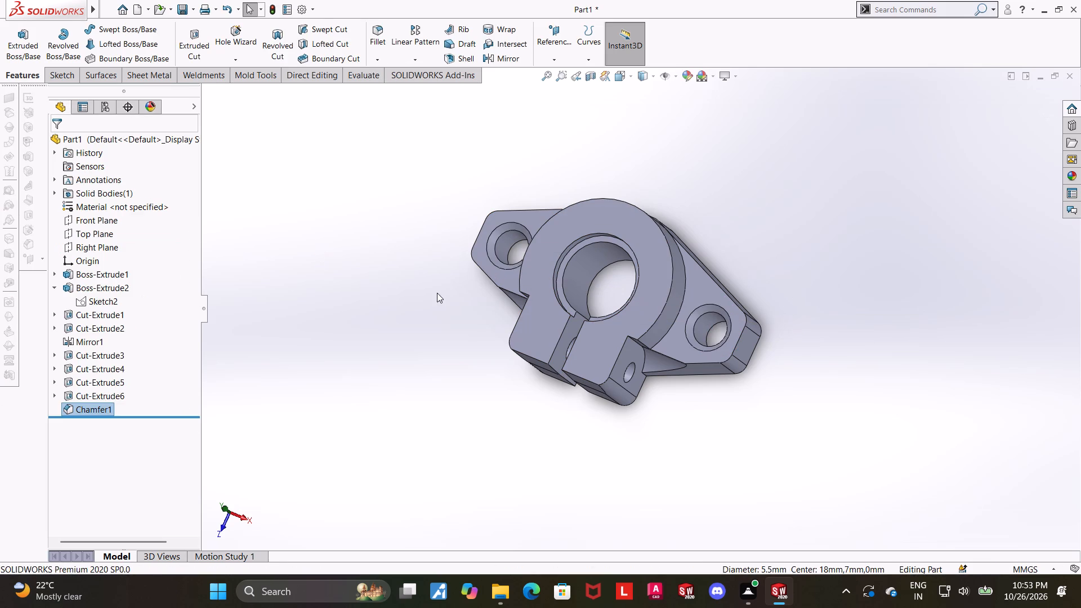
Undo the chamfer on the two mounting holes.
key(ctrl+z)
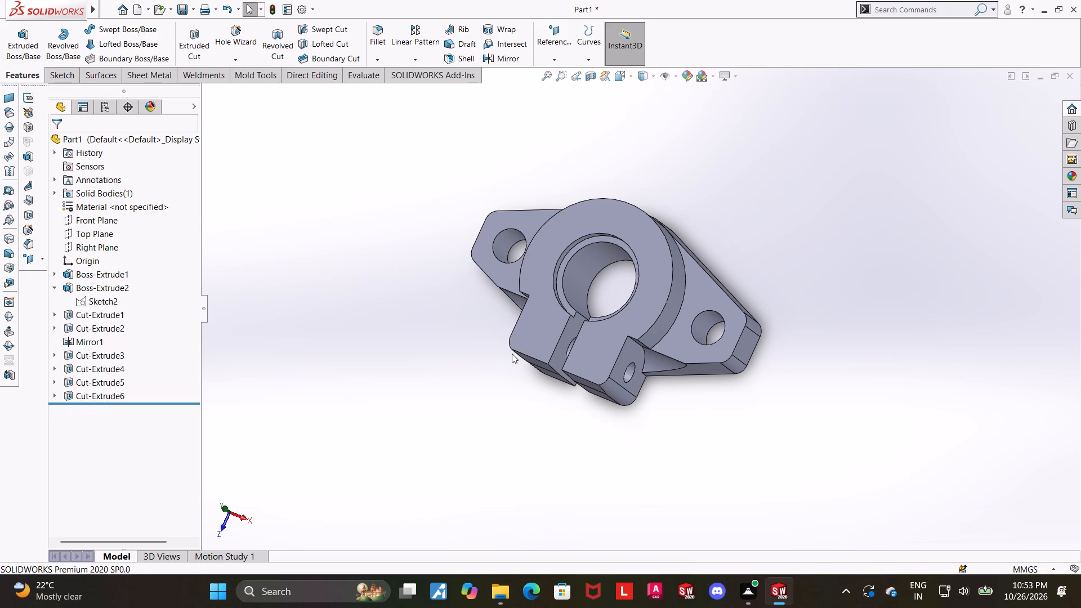
Set up a 2 mm symmetric fillet on the short vertical corner below the pocket where one lug meets its side arm, leaving out the curved pocket edge.
middle_drag(515, 357, 492, 249)
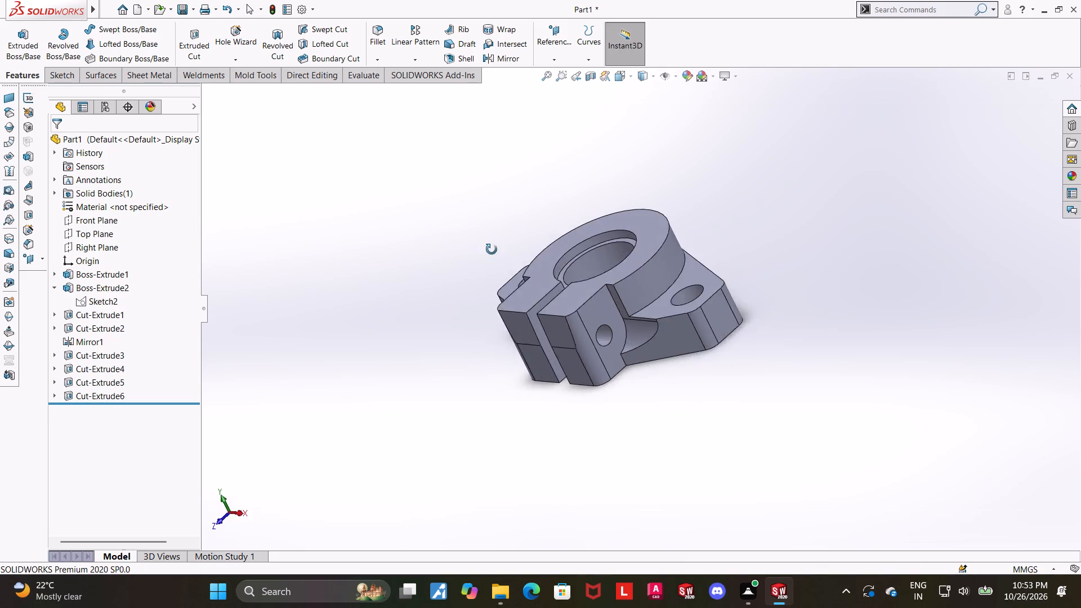
middle_drag(492, 249, 443, 257)
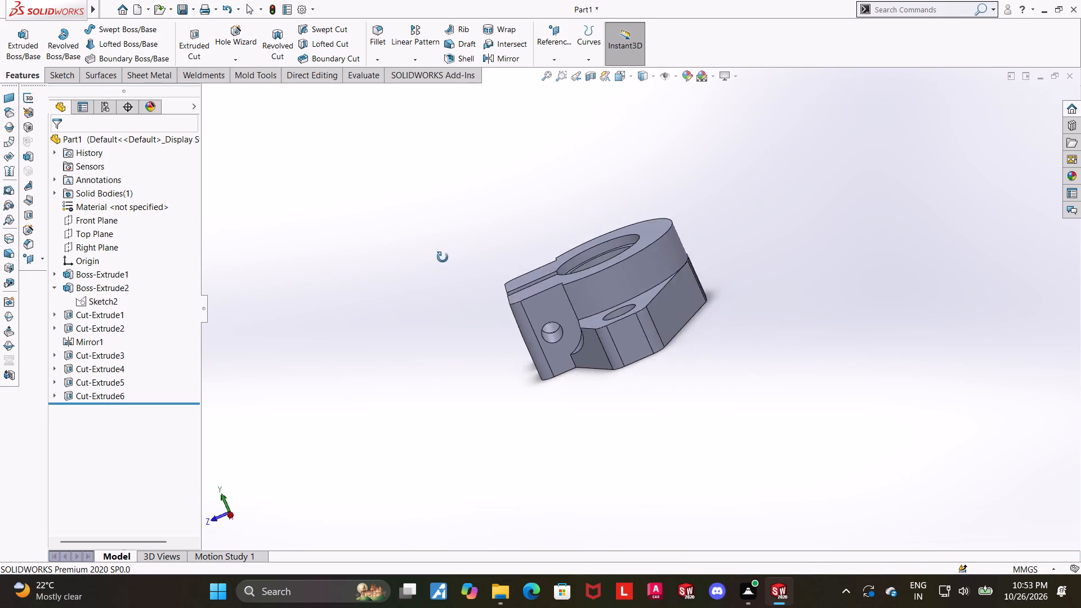
middle_drag(443, 257, 488, 255)
click(373, 41)
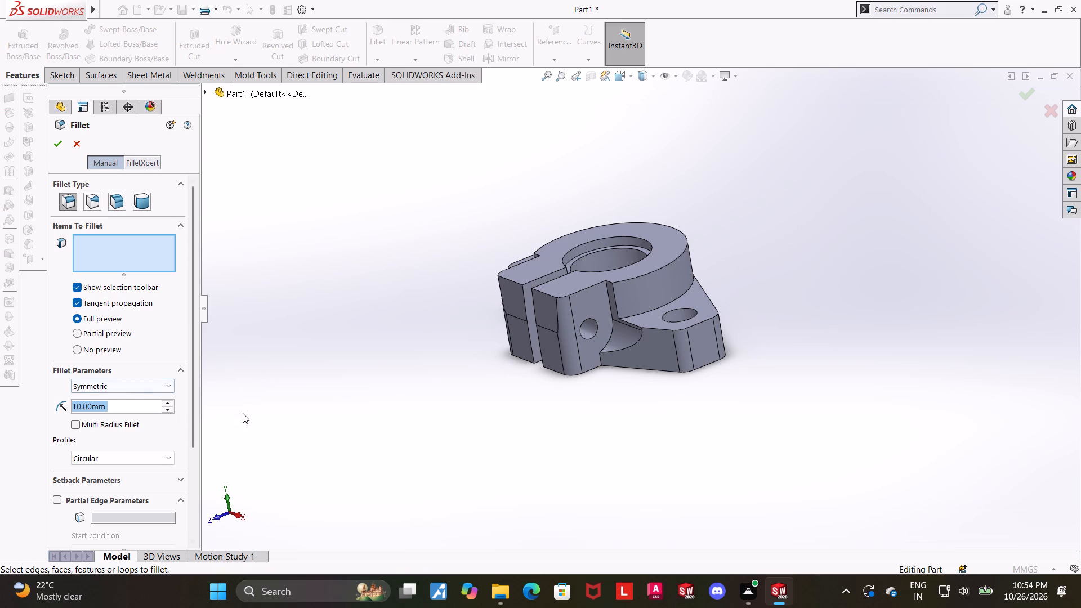
key(2)
key(BackSpace)
key(2)
key(Return)
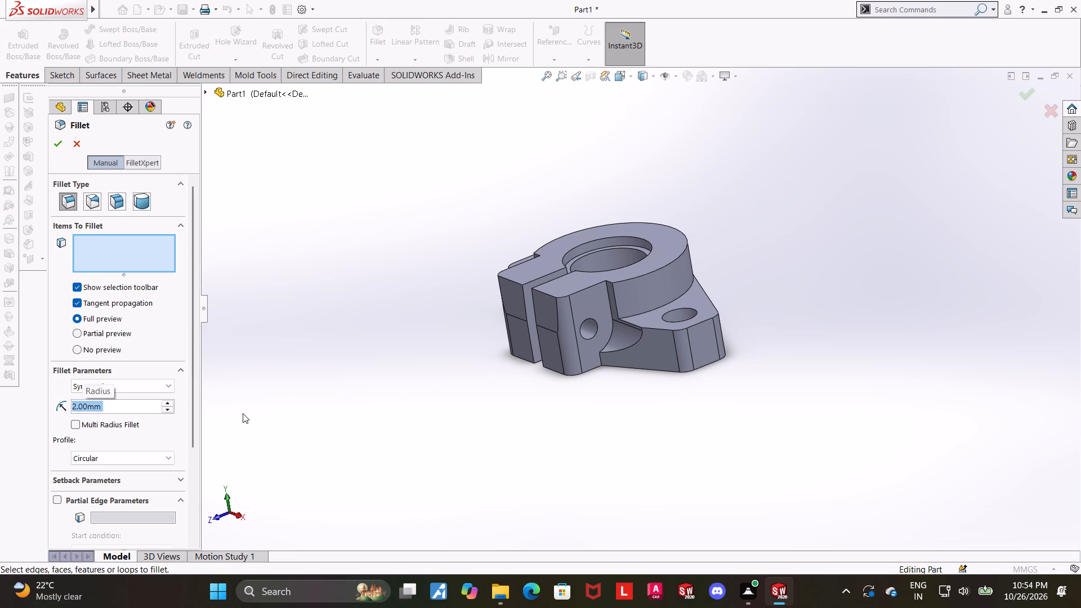
click(603, 424)
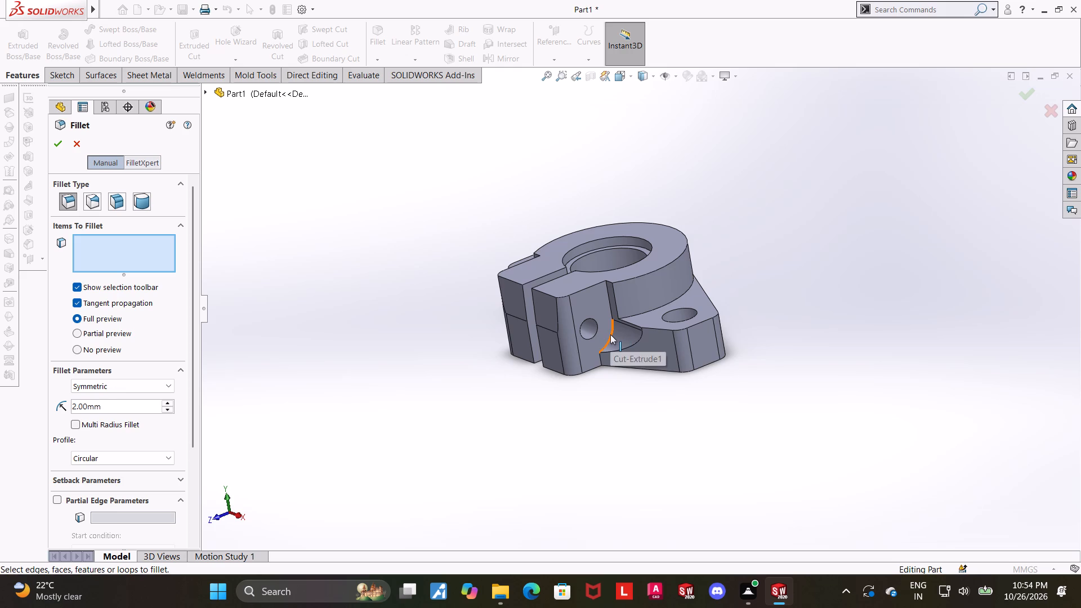
click(610, 334)
middle_drag(642, 357, 653, 351)
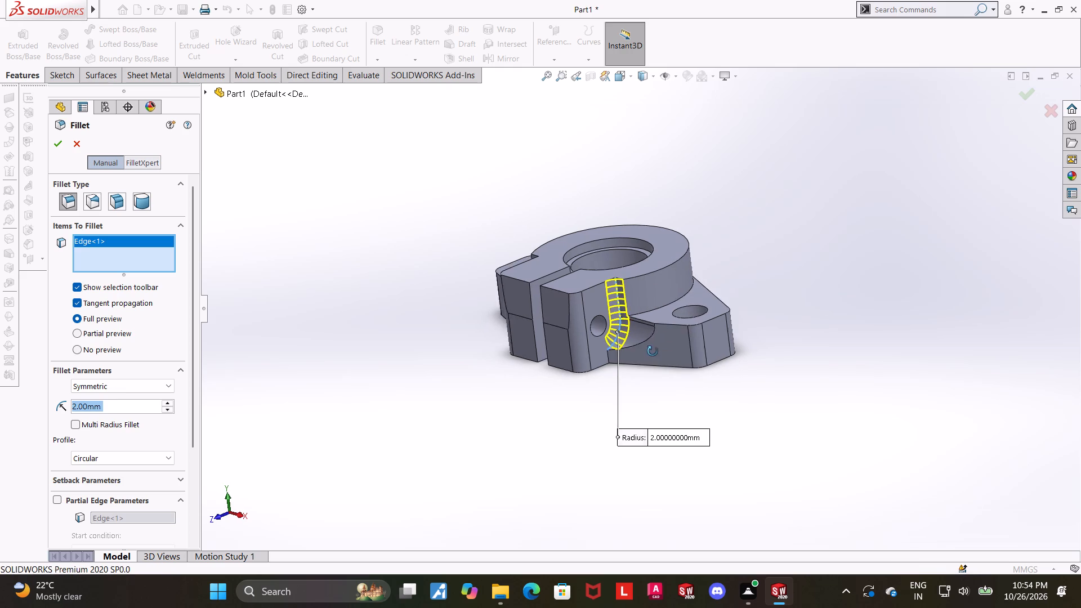
middle_drag(653, 351, 654, 352)
scroll(636, 331, down, 5)
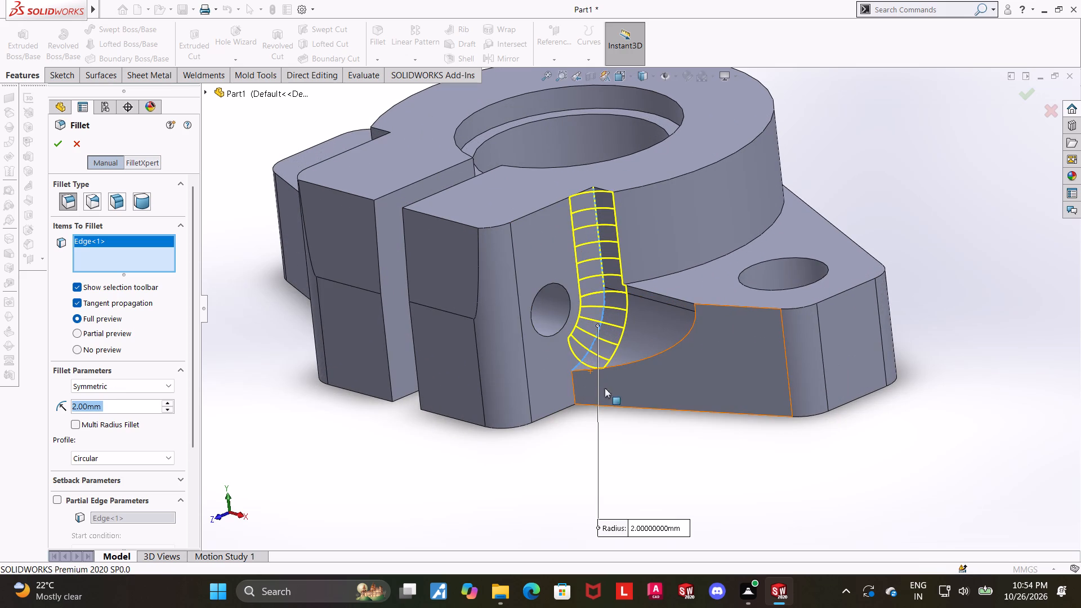
click(572, 380)
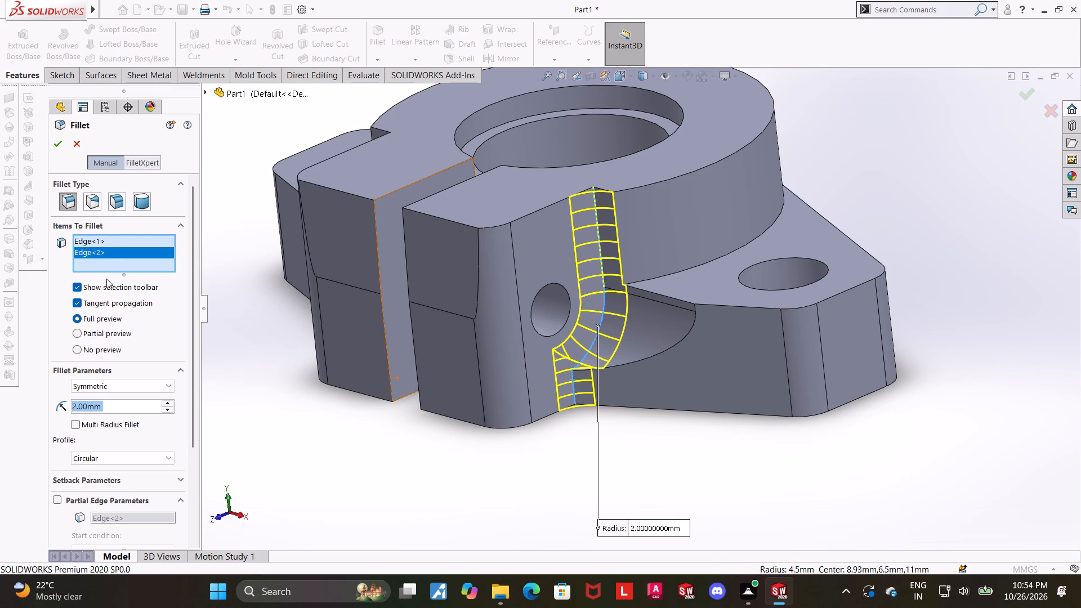
right_click(105, 243)
click(117, 265)
Add the matching short vertical corner on the opposite lug to the 2 mm fillet and apply it.
middle_drag(561, 376, 588, 360)
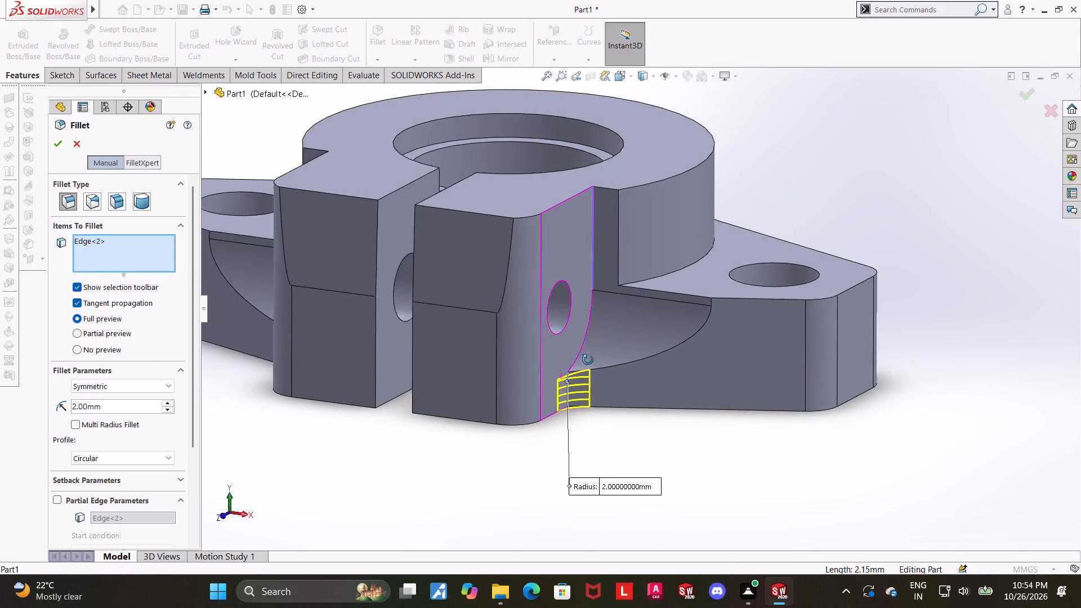
middle_drag(588, 360, 631, 394)
middle_drag(408, 390, 434, 400)
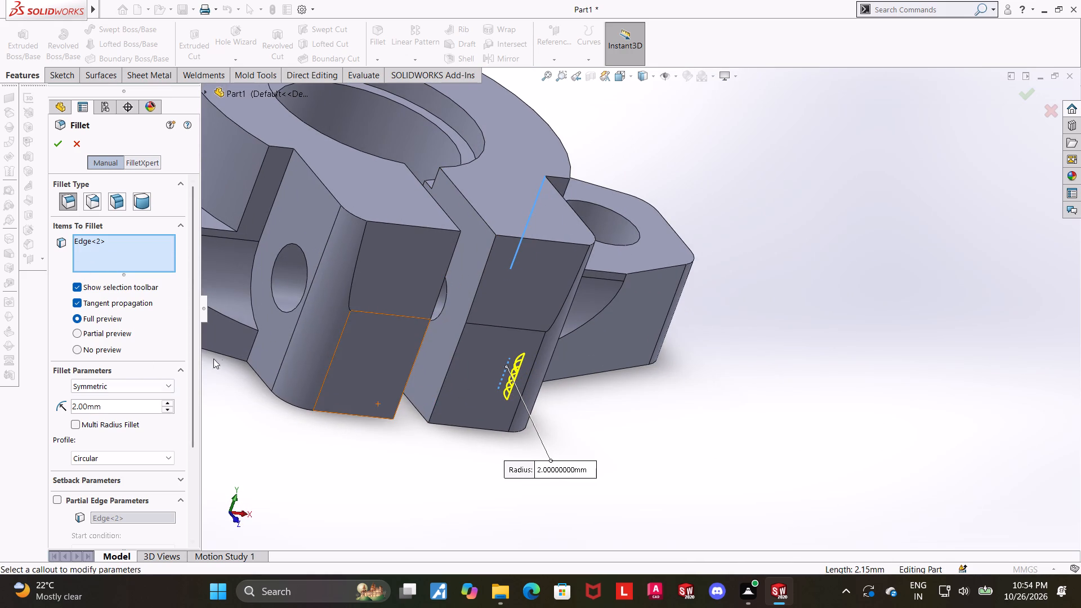
click(248, 356)
scroll(315, 361, up, 3)
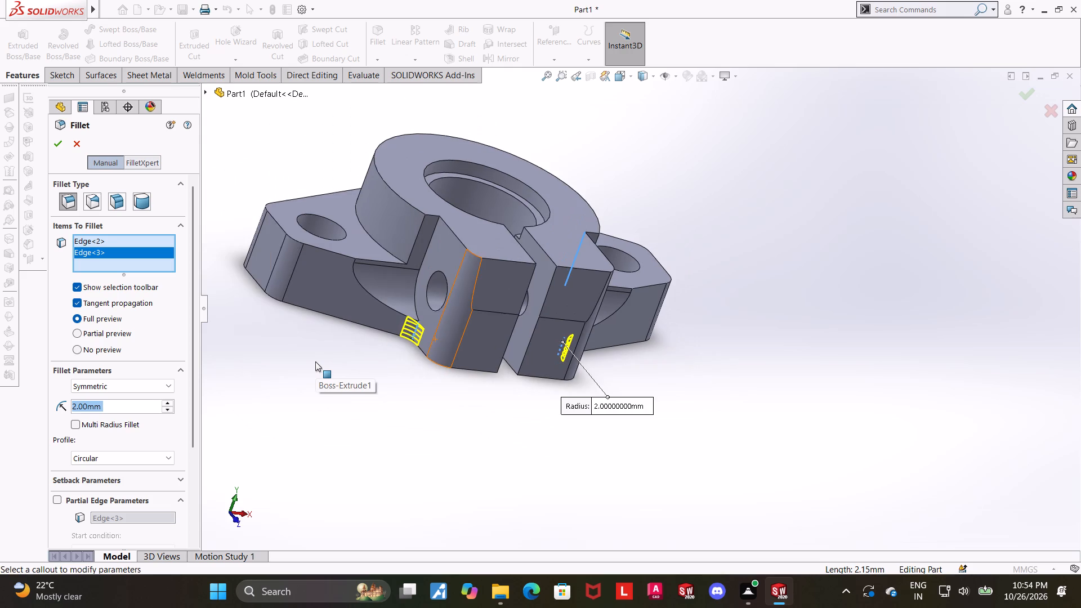
middle_drag(521, 322, 492, 314)
scroll(492, 314, up, 3)
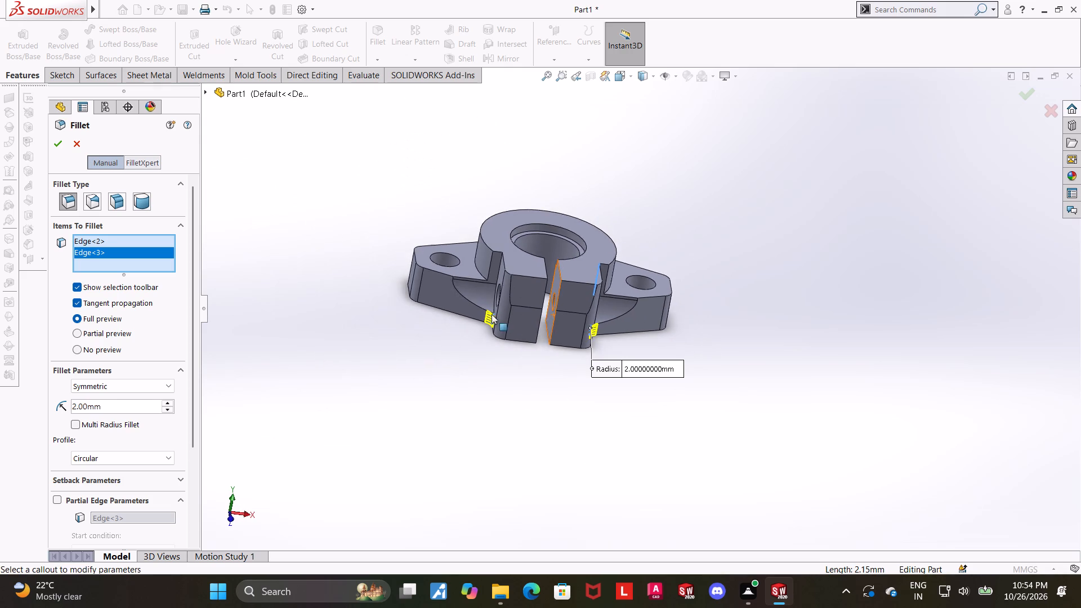
middle_drag(596, 250, 571, 253)
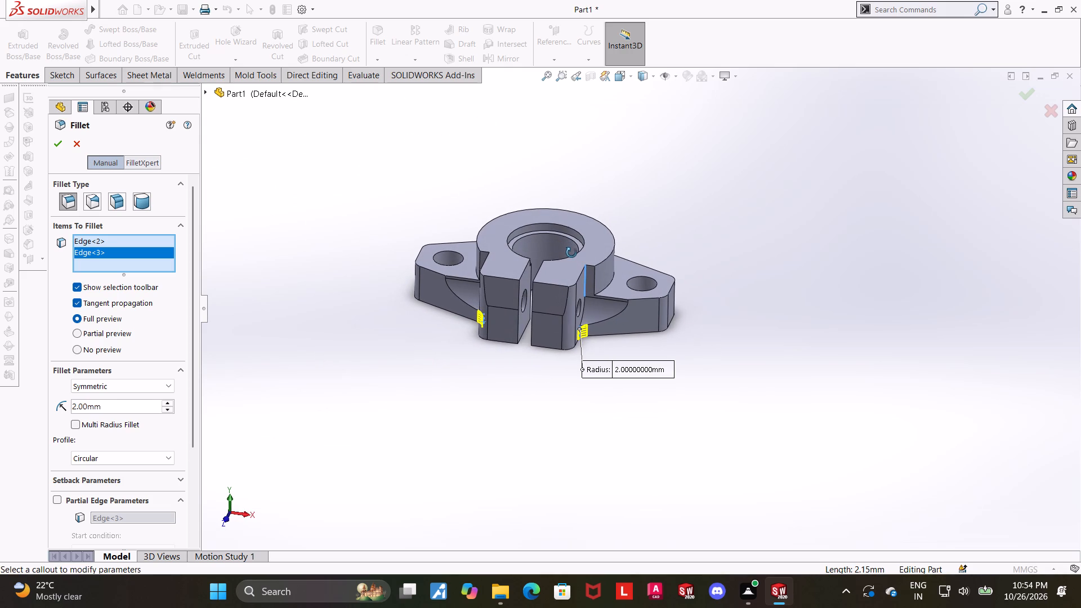
middle_drag(571, 253, 587, 266)
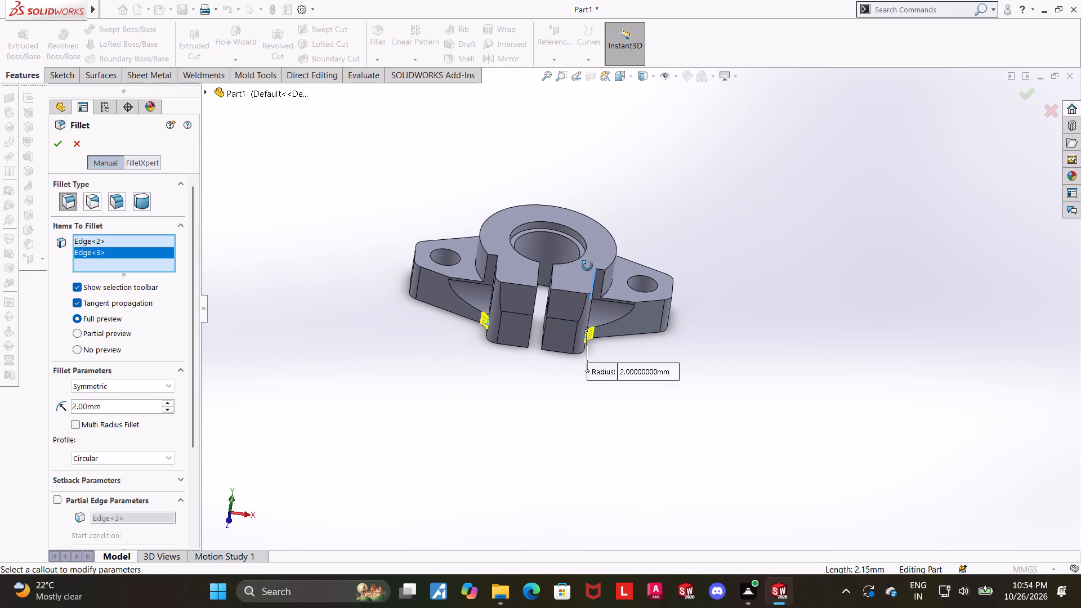
middle_drag(587, 266, 597, 284)
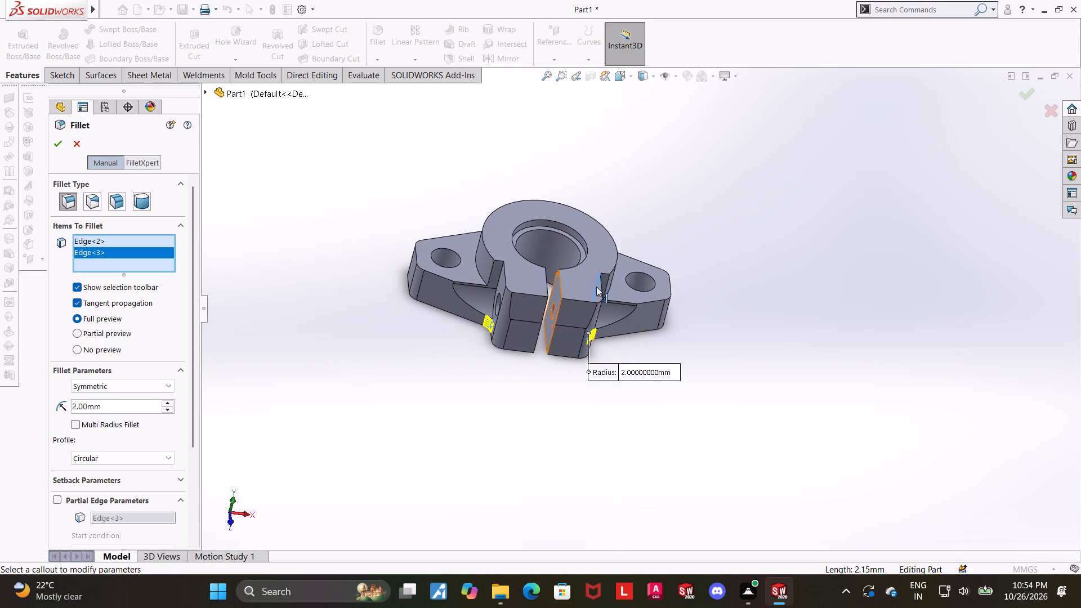
click(1022, 100)
Inspect the filleted lug corners and the clamp's upper and lower sides from several angles.
drag(808, 342, 794, 340)
middle_drag(688, 351, 638, 360)
scroll(579, 281, down, 4)
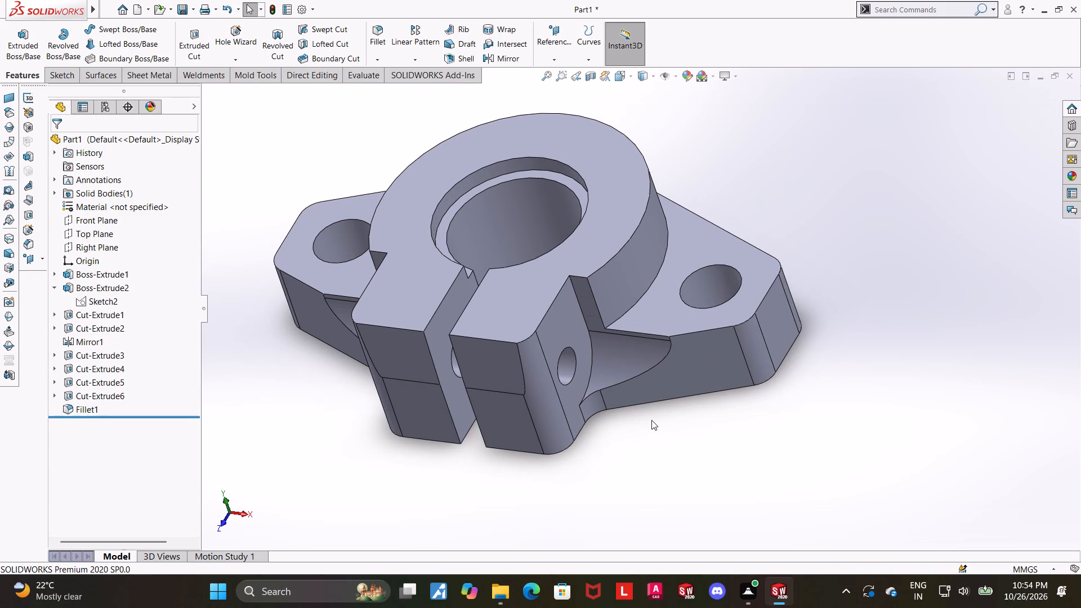
scroll(651, 420, up, 1)
middle_drag(652, 419, 675, 419)
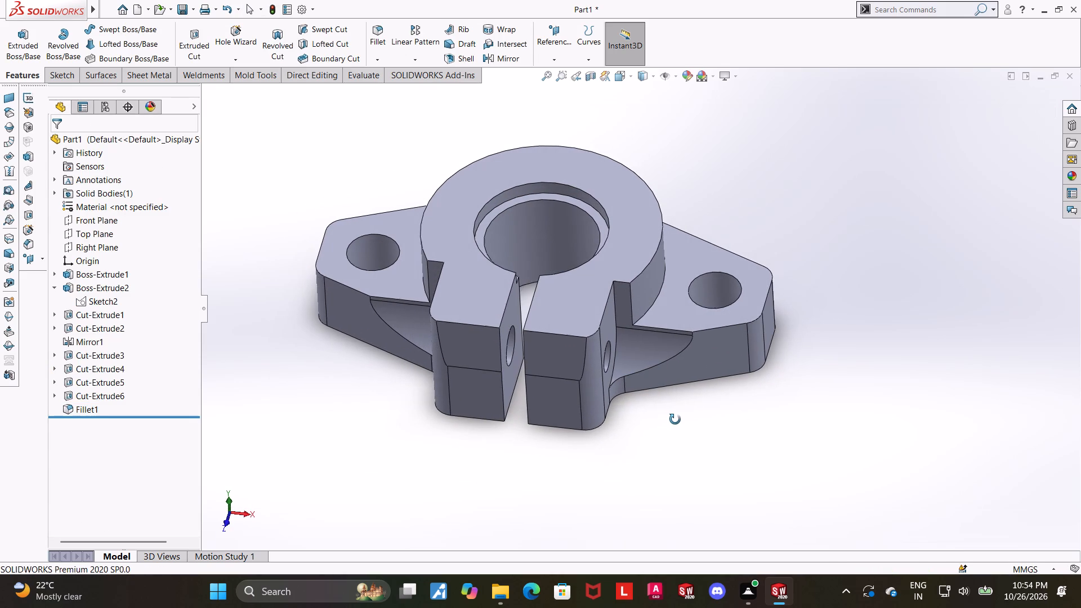
middle_drag(675, 419, 684, 424)
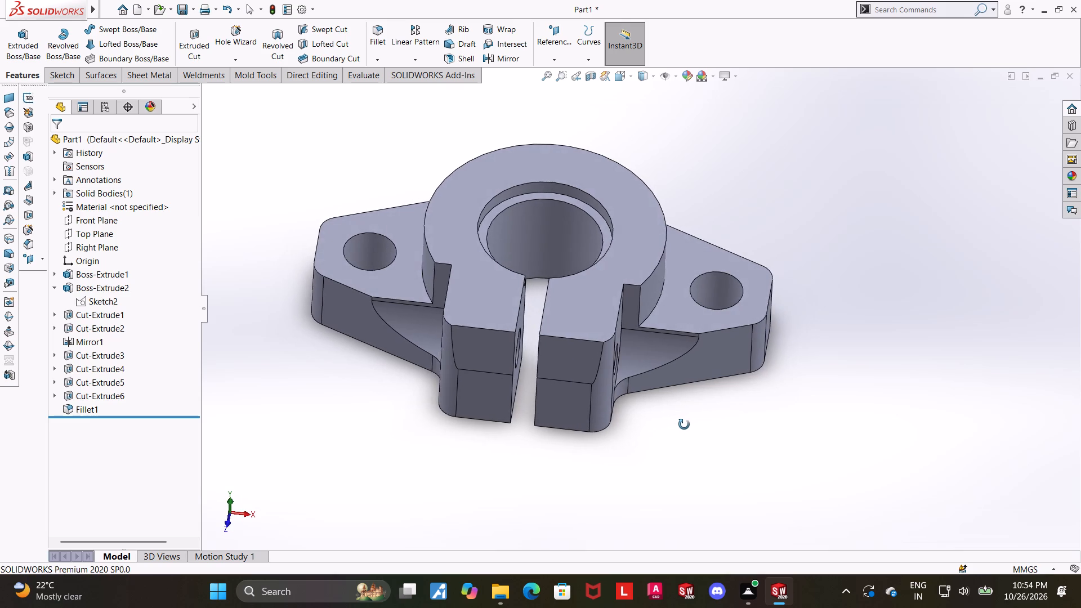
middle_drag(684, 424, 477, 460)
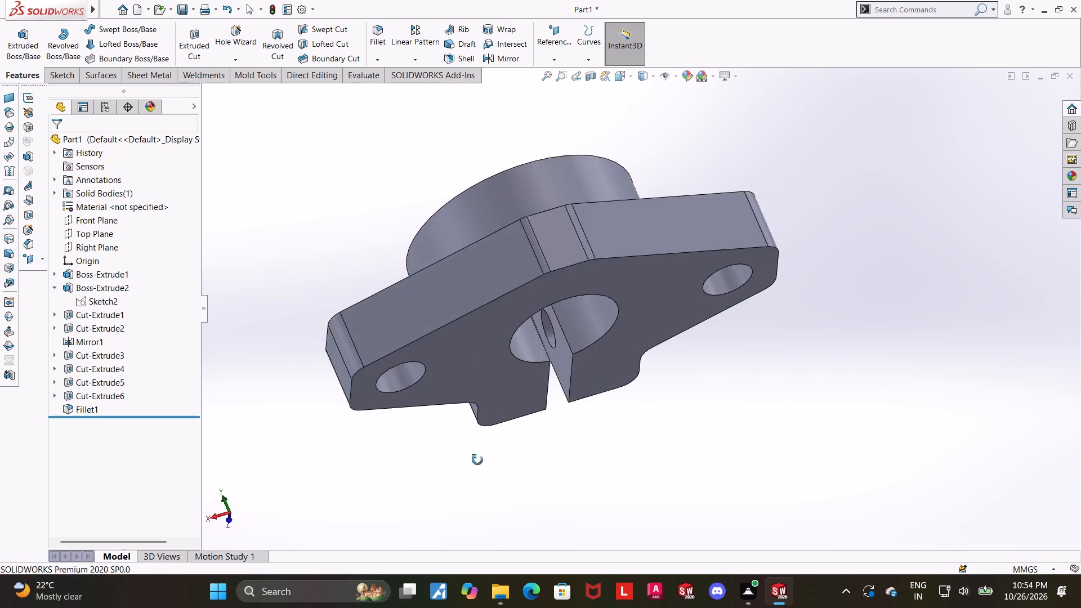
middle_drag(477, 460, 692, 492)
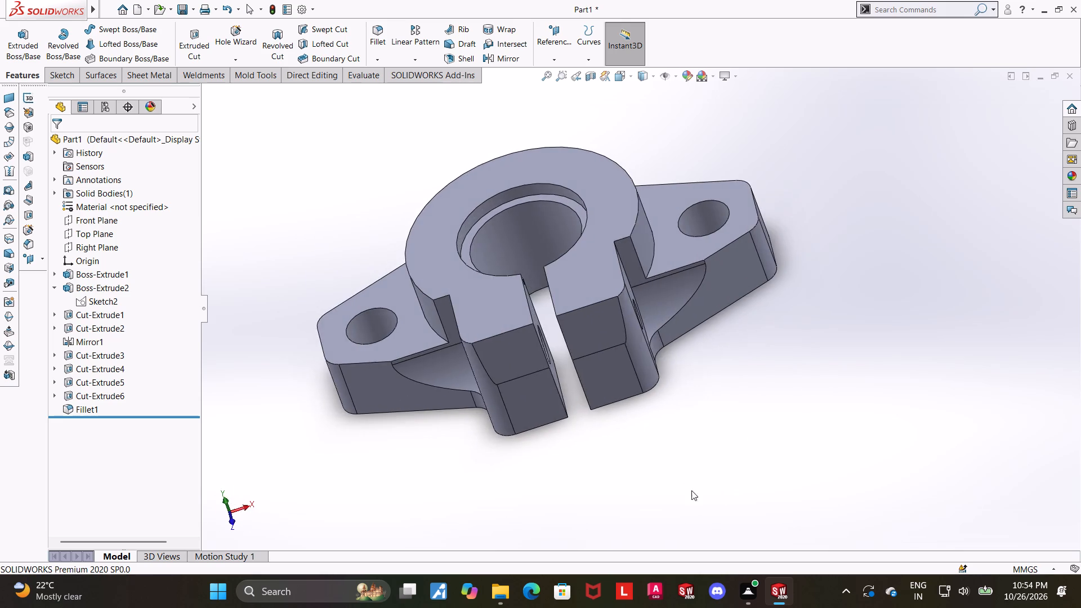
Set up a 0.5 mm symmetric fillet along the curved edge of one lug's outer face beside the pocket.
middle_drag(725, 372, 684, 461)
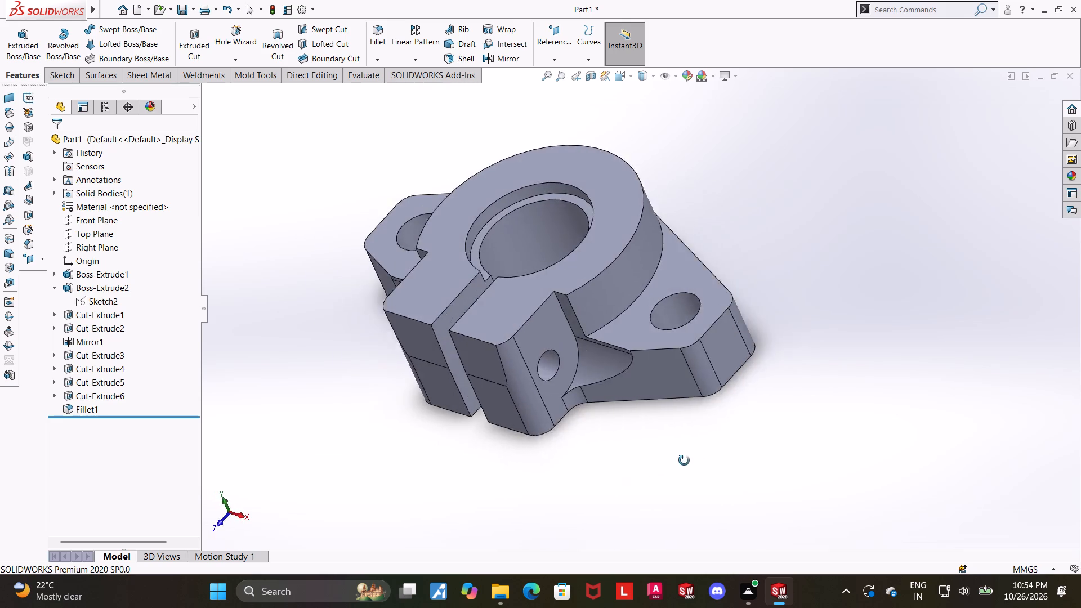
middle_drag(684, 461, 684, 442)
scroll(575, 382, down, 3)
click(372, 36)
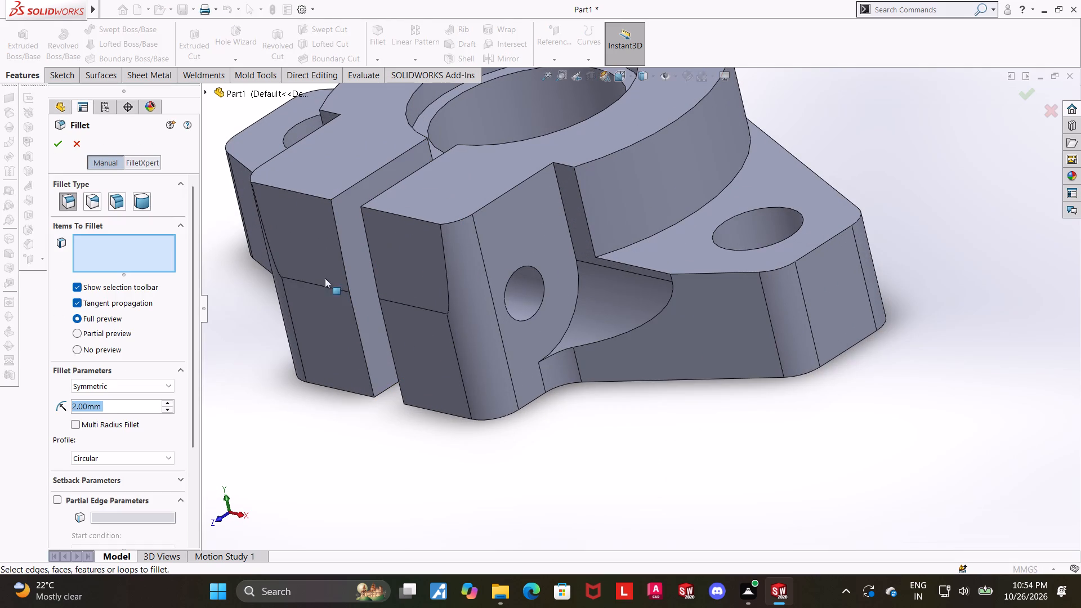
key(1)
key(Return)
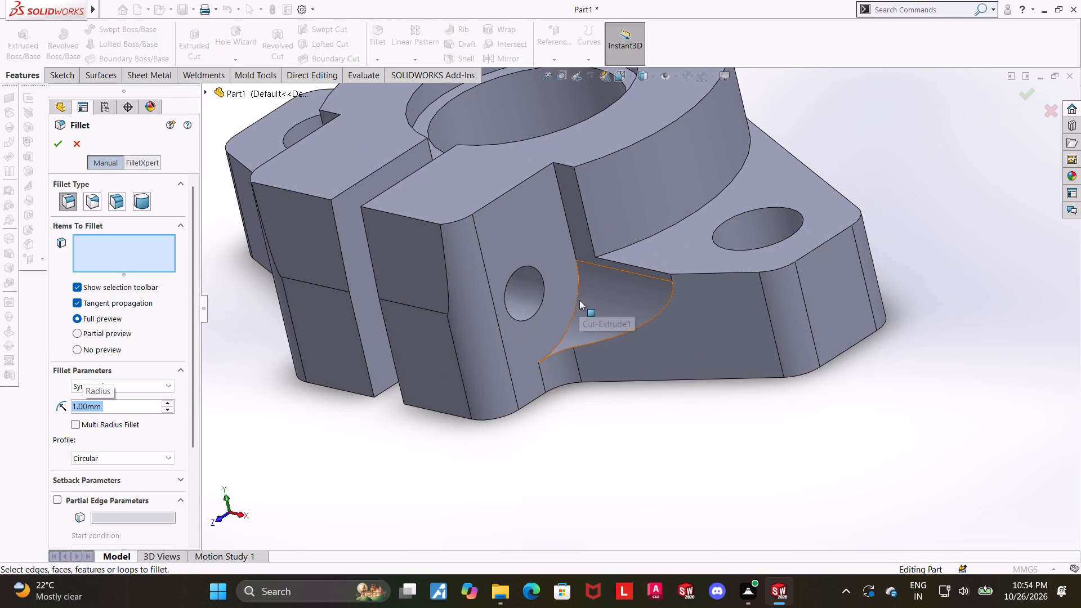
click(577, 298)
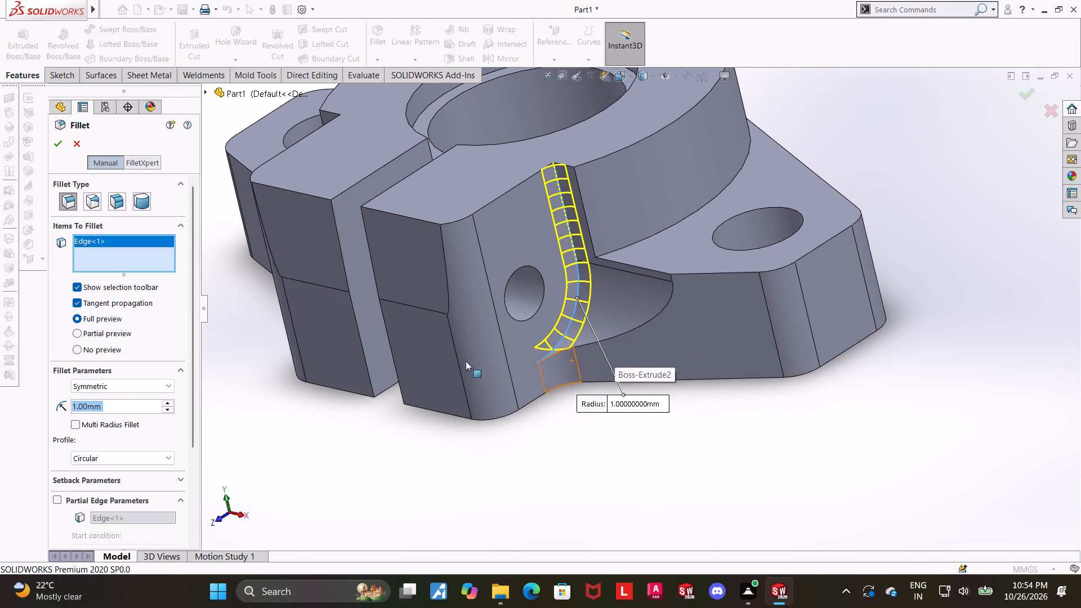
text(0.5)
key(Return)
Add the matching curved edge on the opposite lug's outer face to the 0.5 mm fillet.
scroll(397, 400, up, 1)
middle_drag(396, 399, 425, 379)
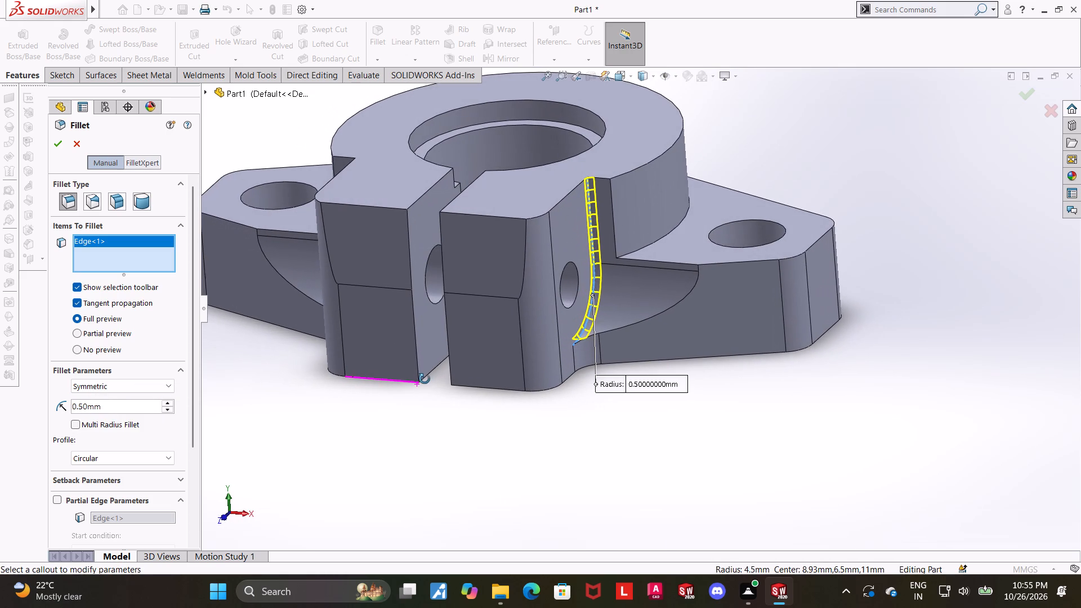
middle_drag(425, 379, 544, 353)
scroll(412, 348, up, 1)
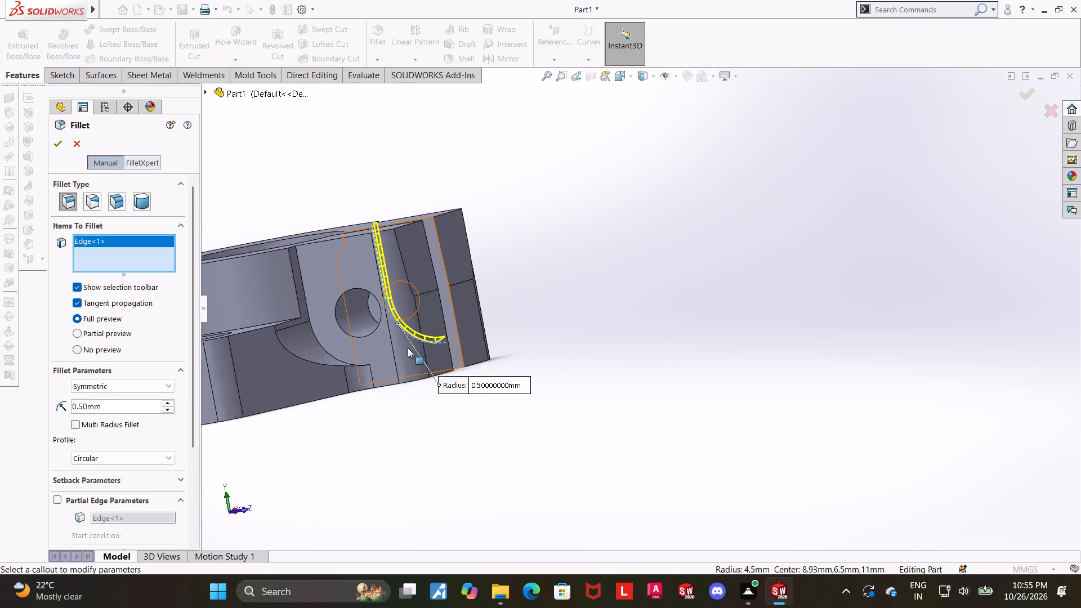
scroll(408, 348, up, 1)
click(370, 337)
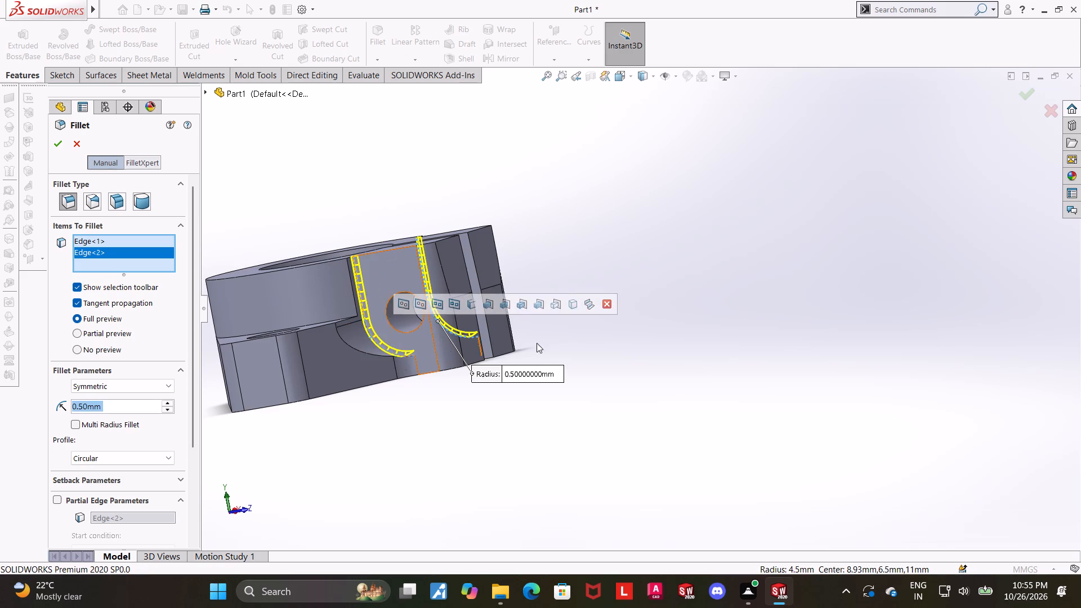
Add the front top edges of both lugs and the ring's outer top edge to the 0.5 mm fillet.
middle_drag(593, 343, 418, 350)
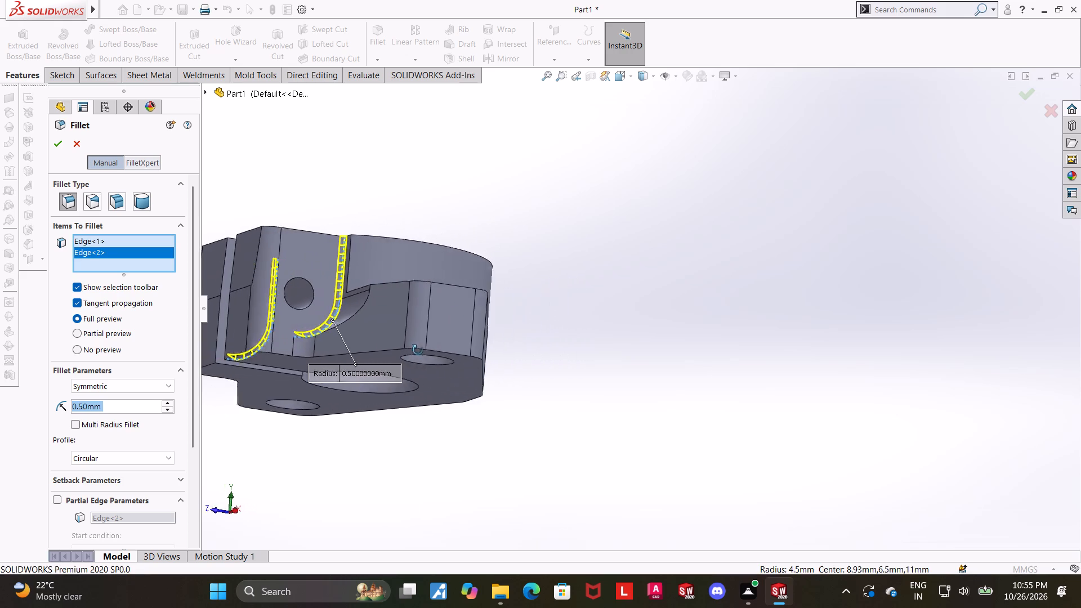
middle_drag(418, 350, 498, 459)
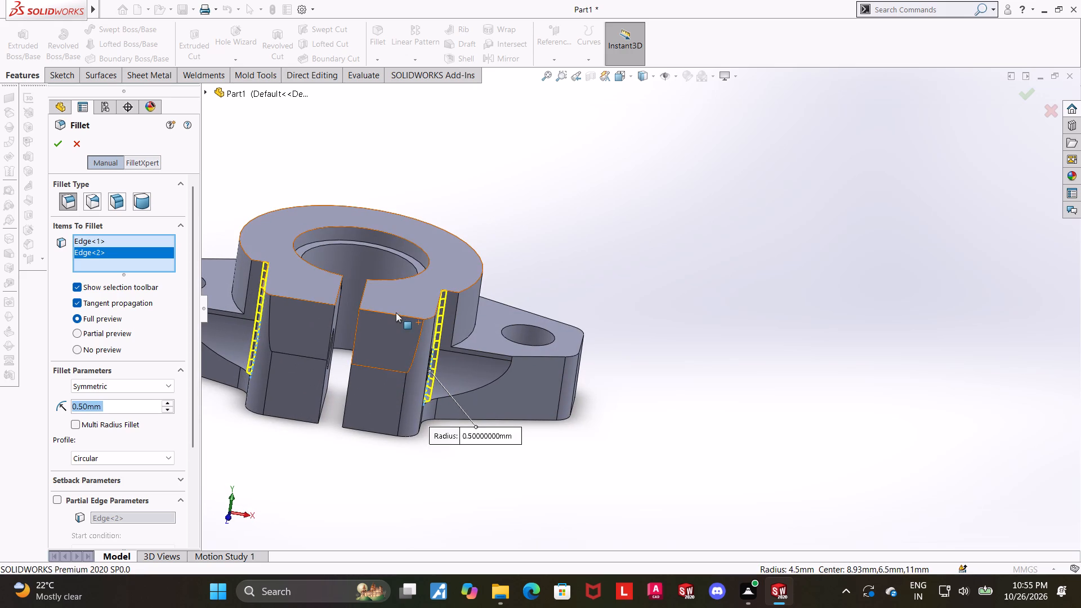
click(397, 315)
click(327, 304)
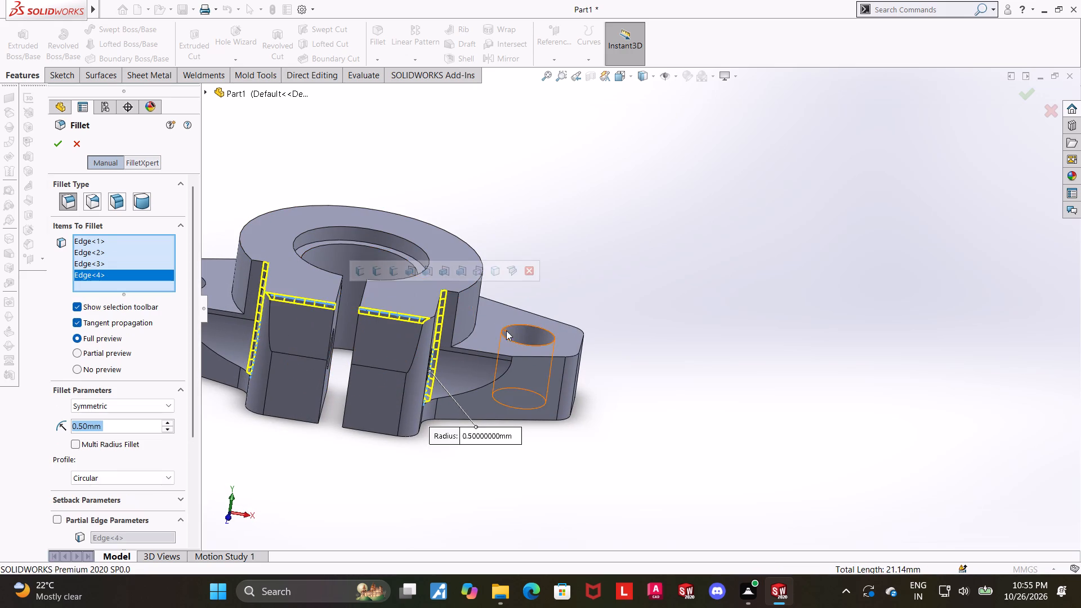
middle_drag(497, 336, 401, 351)
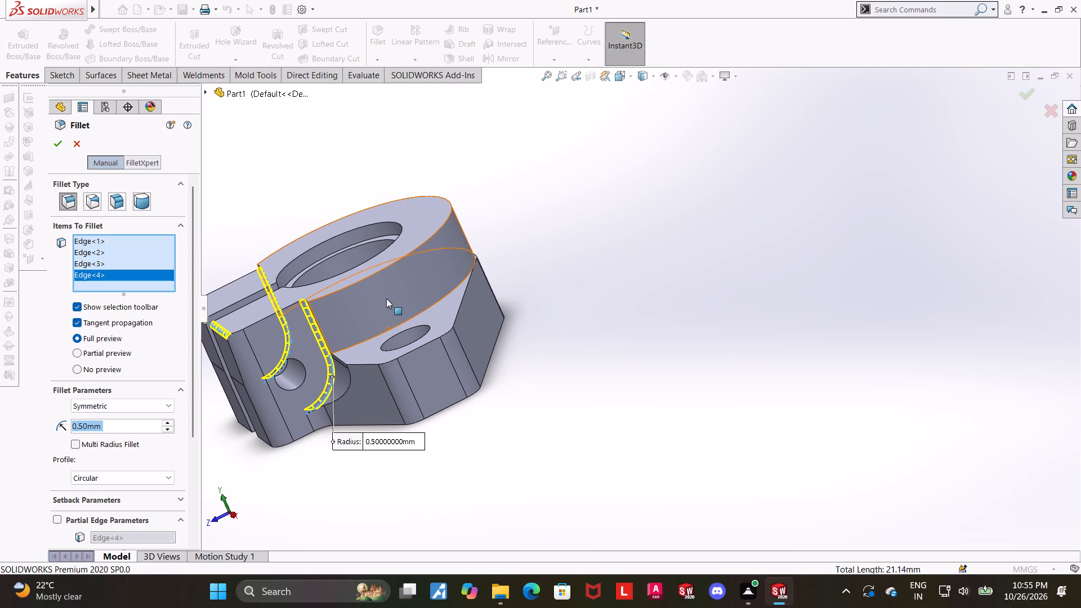
click(379, 272)
Add the top rims of both mounting holes on the side arms to the 0.5 mm fillet and apply it.
middle_drag(594, 287, 618, 307)
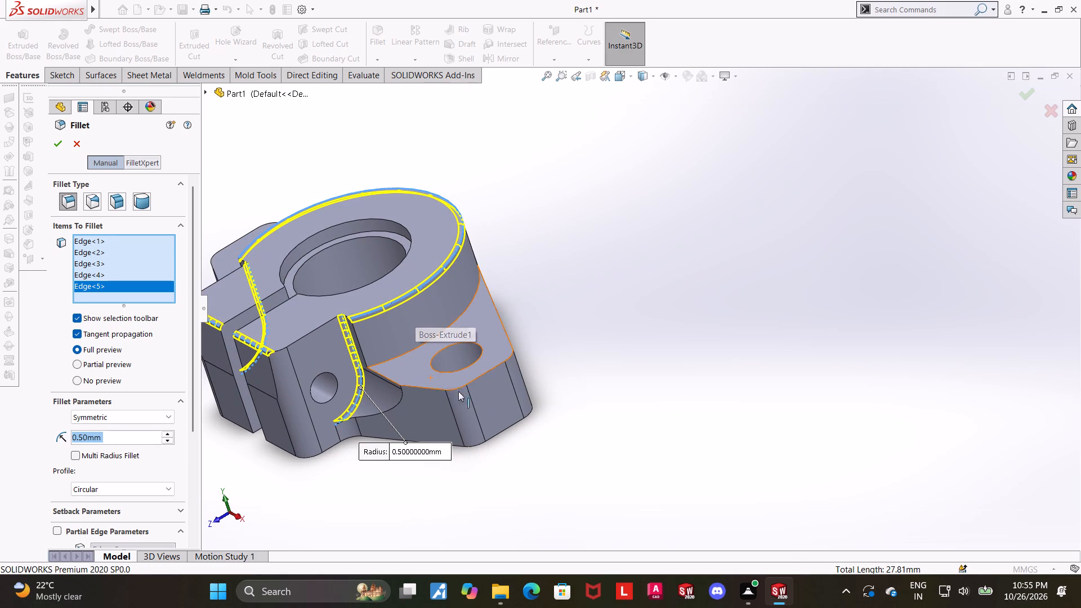
scroll(574, 385, up, 2)
scroll(343, 389, down, 1)
middle_drag(355, 397, 421, 392)
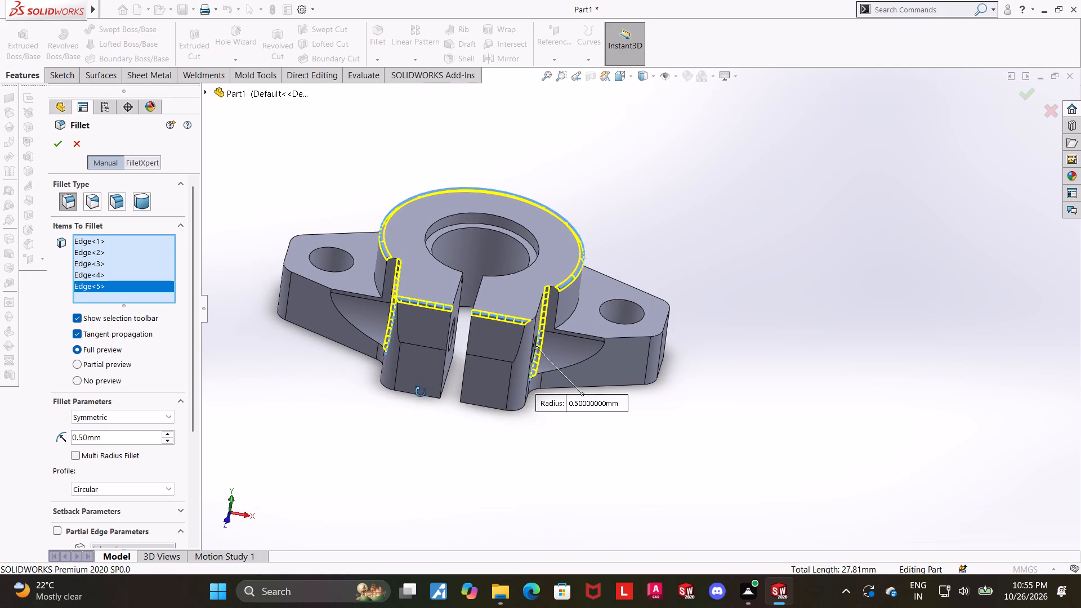
middle_drag(421, 392, 423, 385)
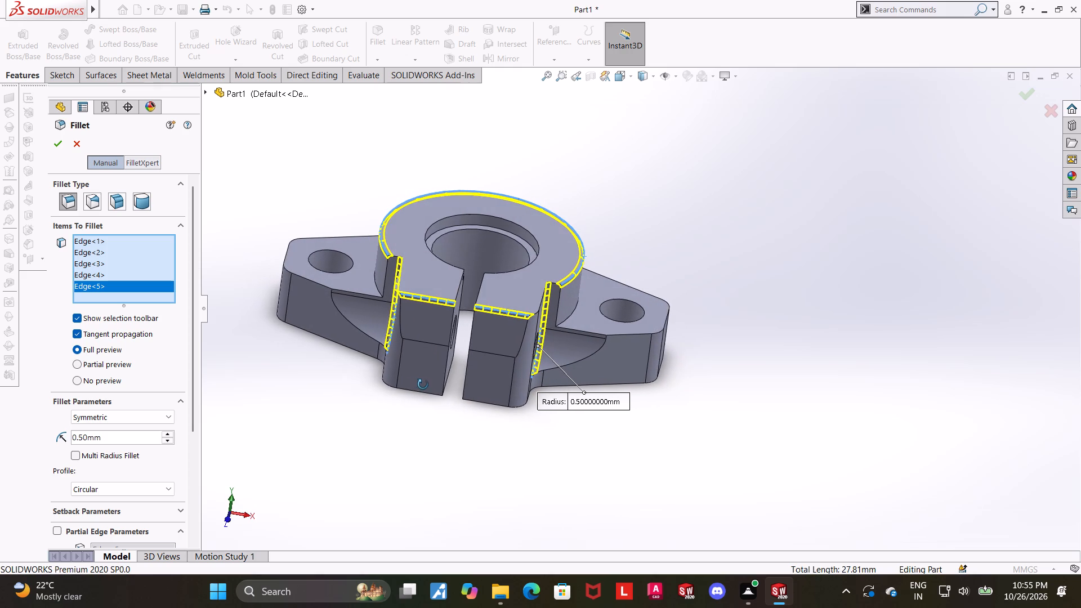
middle_drag(423, 385, 417, 385)
middle_drag(416, 385, 409, 401)
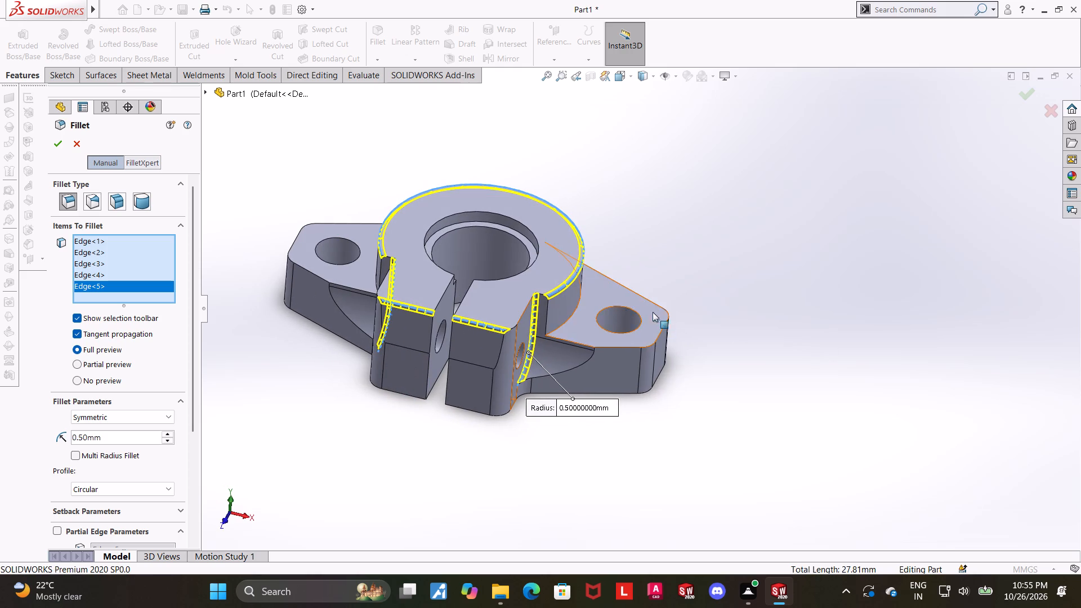
click(628, 310)
scroll(666, 306, down, 1)
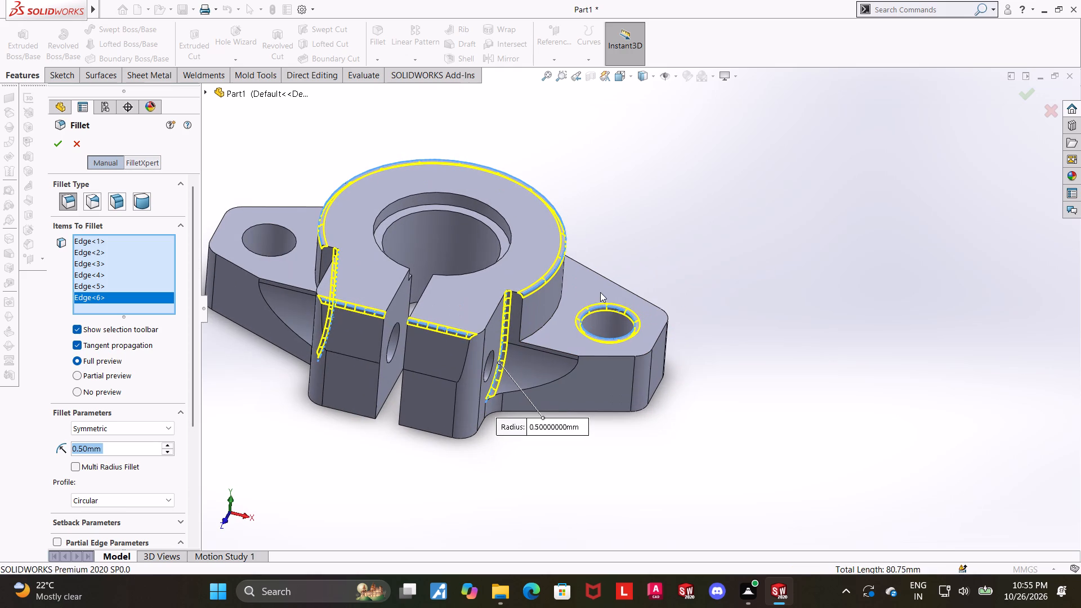
click(256, 226)
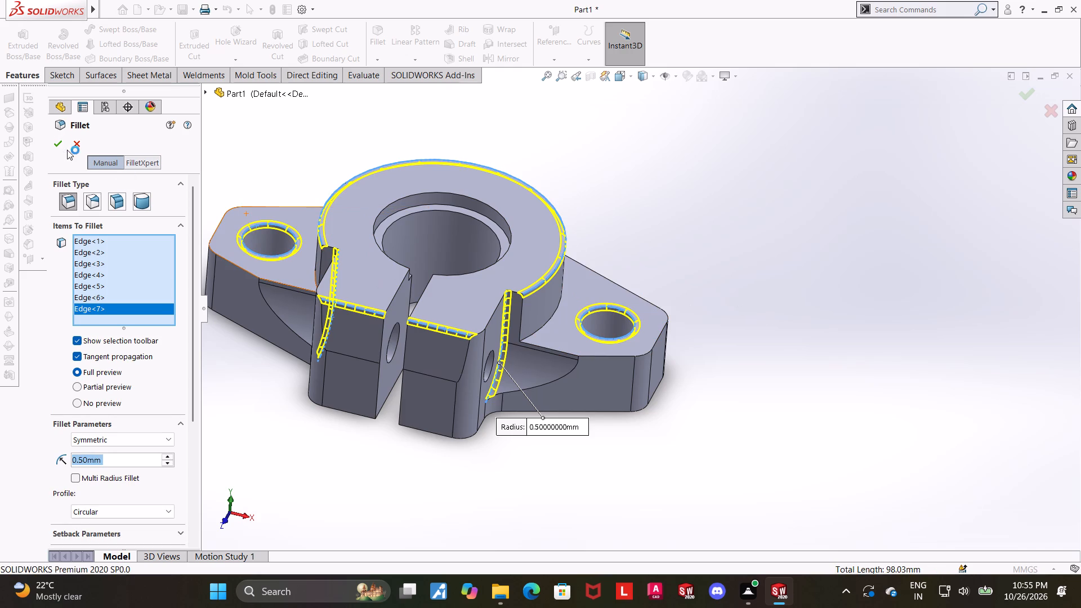
click(57, 150)
Inspect the 0.5 mm fillets on the lugs, ring and mounting holes in isometric view and from several other angles.
middle_drag(751, 289, 656, 327)
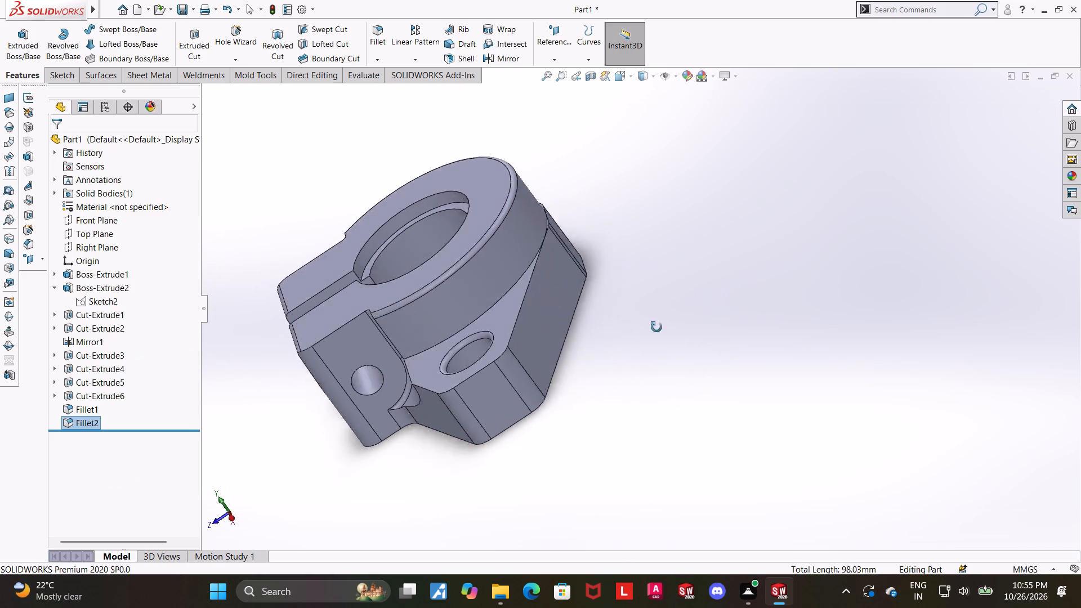
middle_drag(656, 327, 711, 308)
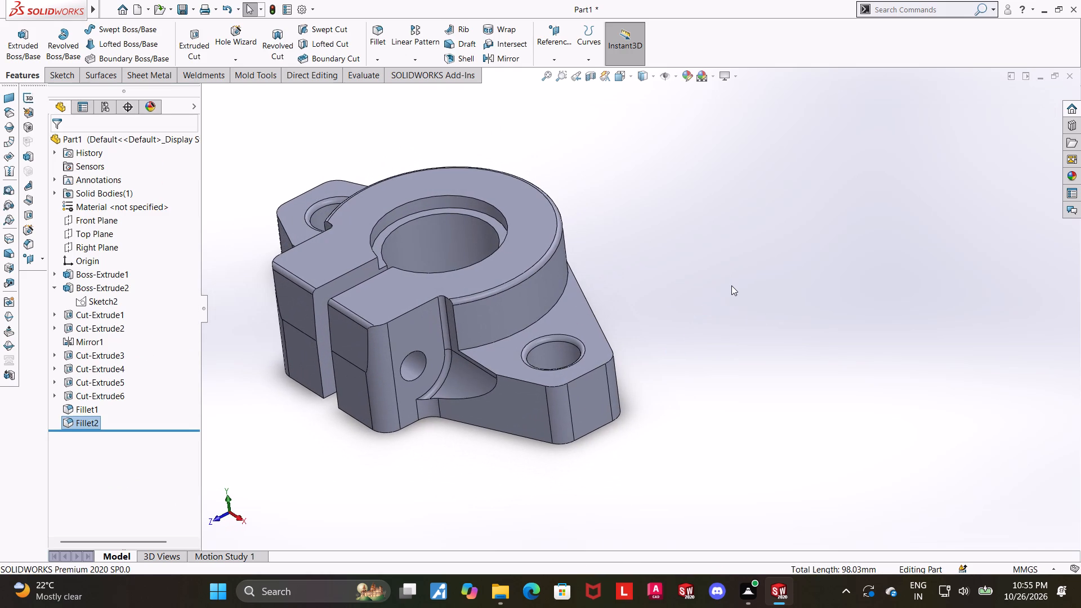
key(ctrl+7)
scroll(689, 455, up, 1)
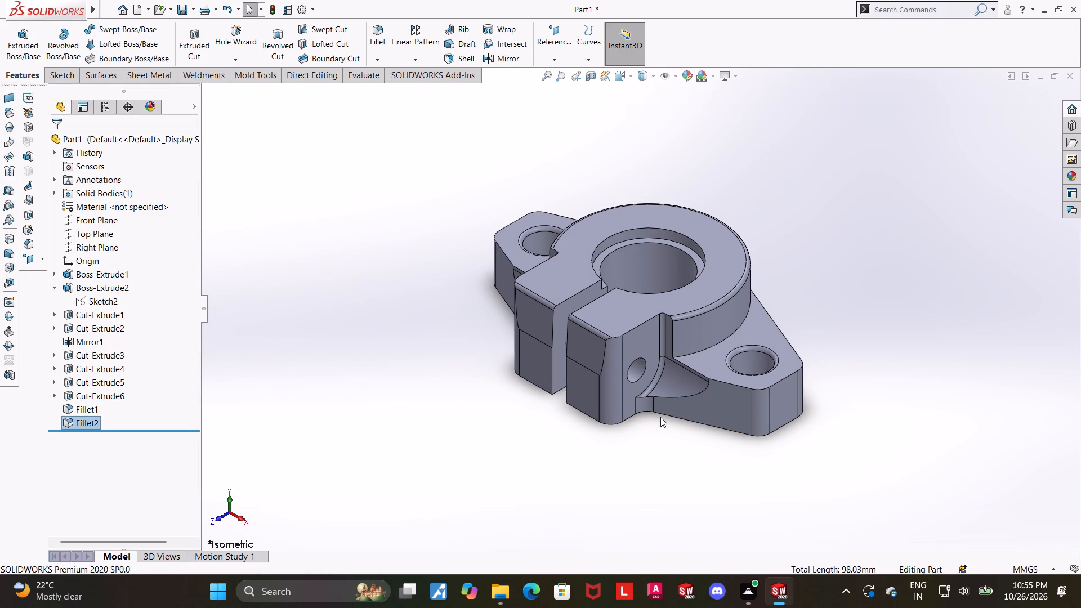
scroll(720, 285, down, 1)
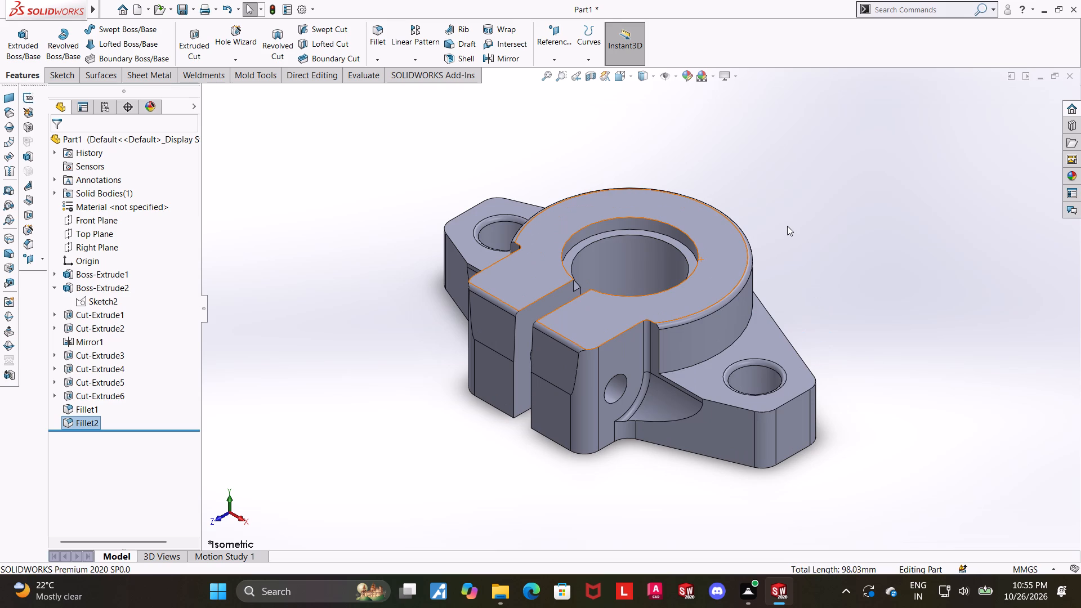
scroll(724, 318, down, 1)
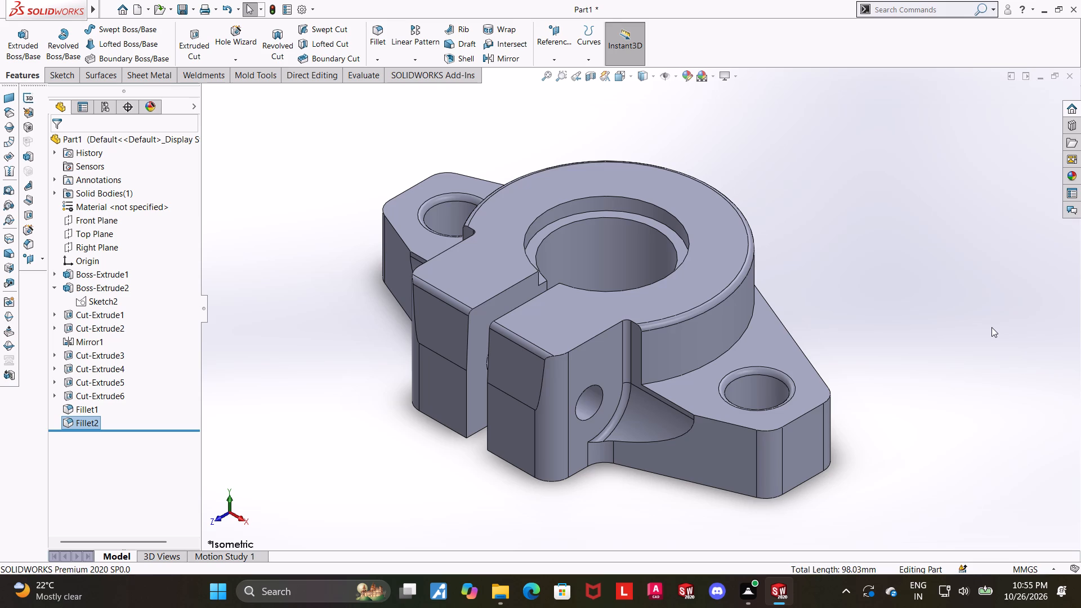
scroll(991, 327, up, 1)
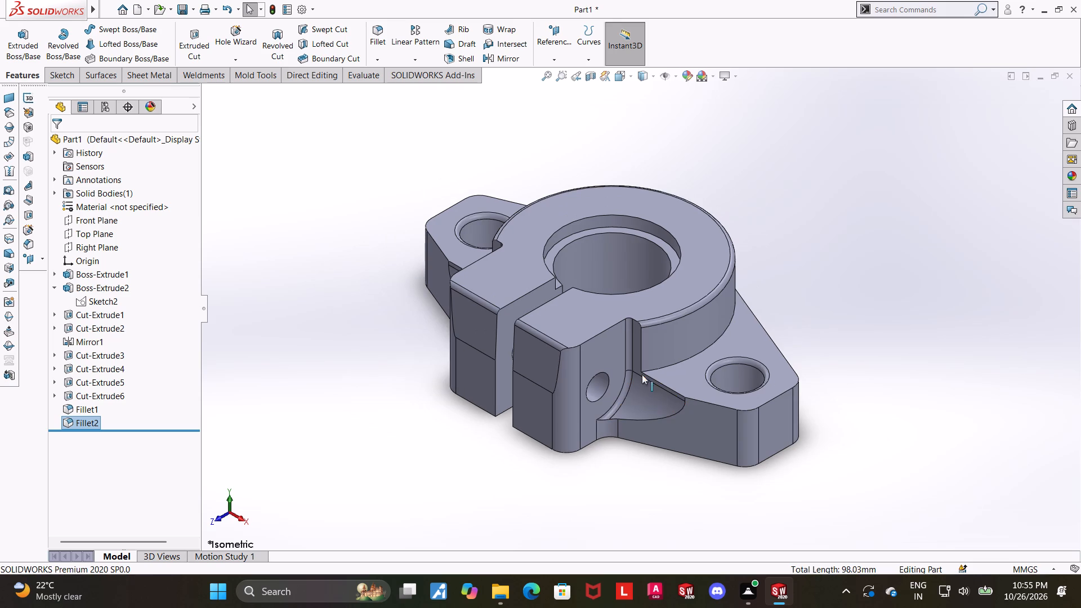
scroll(638, 365, up, 2)
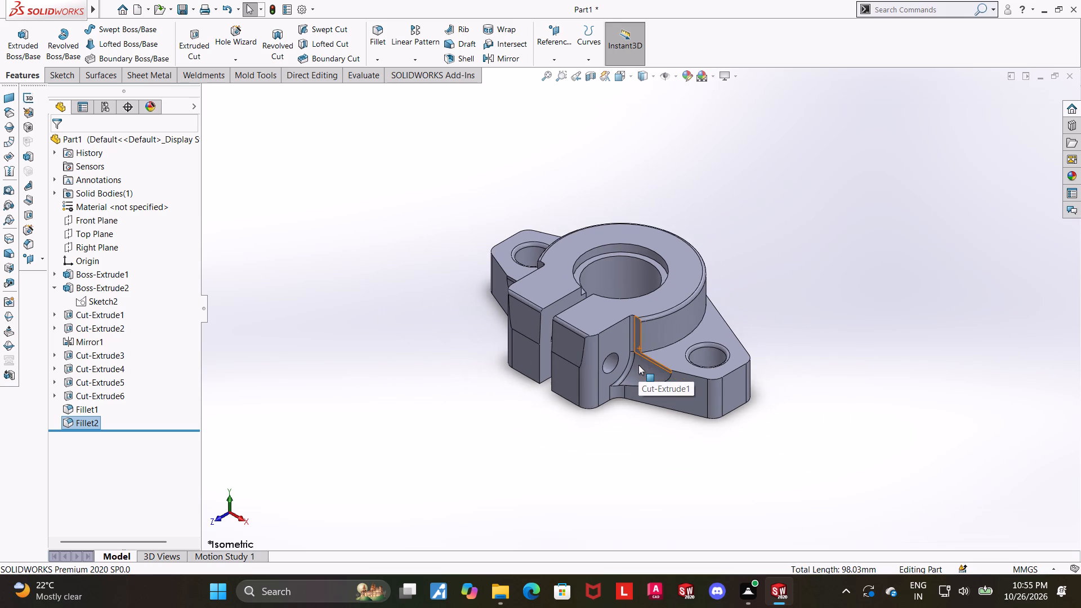
scroll(643, 393, down, 2)
click(734, 447)
scroll(678, 325, down, 4)
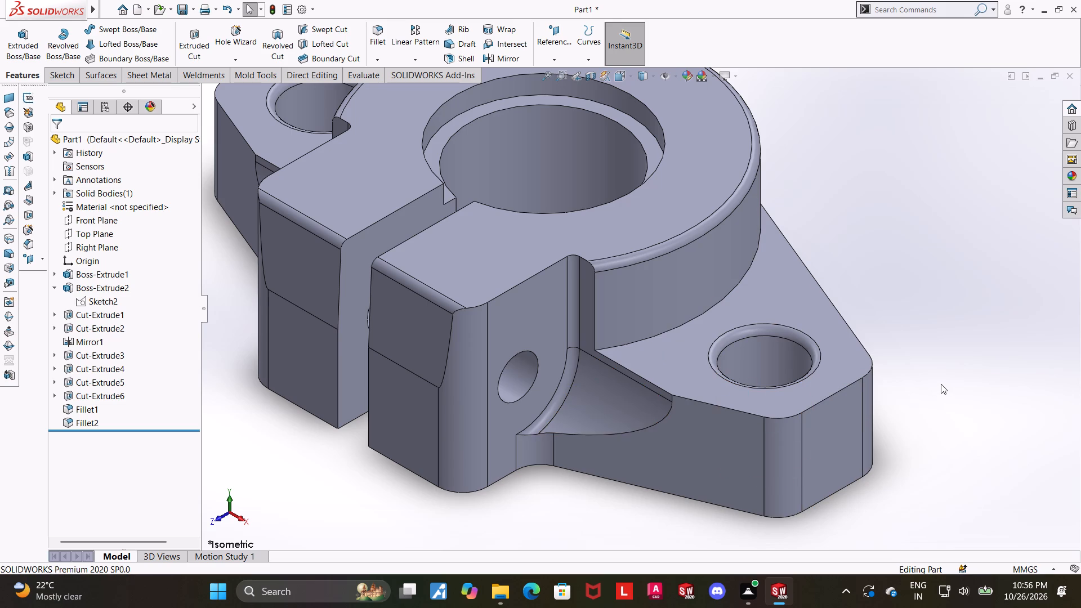
scroll(941, 384, up, 2)
middle_drag(888, 374, 789, 368)
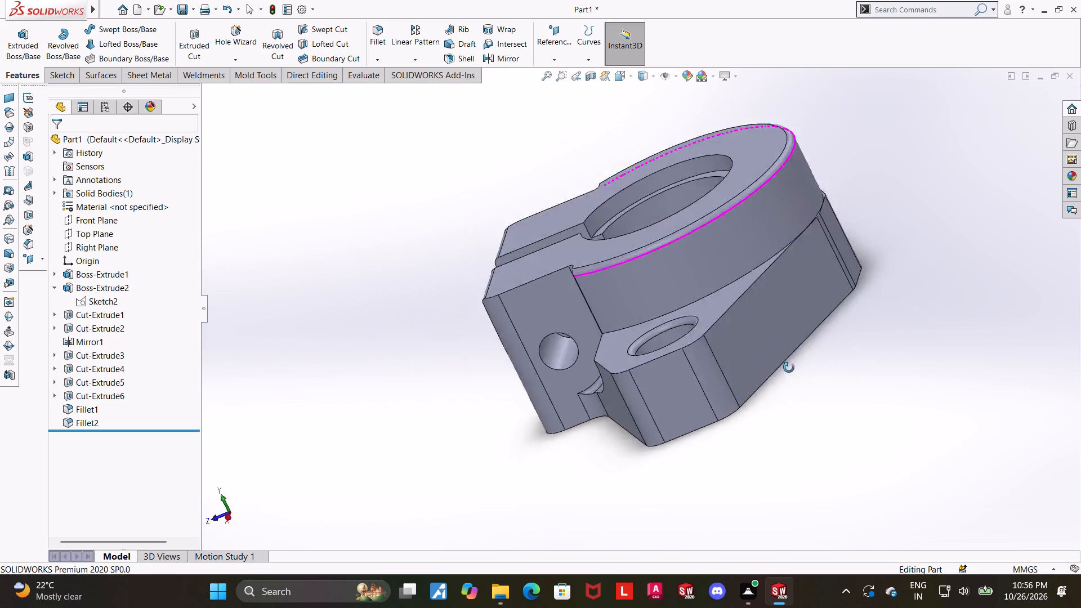
middle_drag(789, 368, 766, 403)
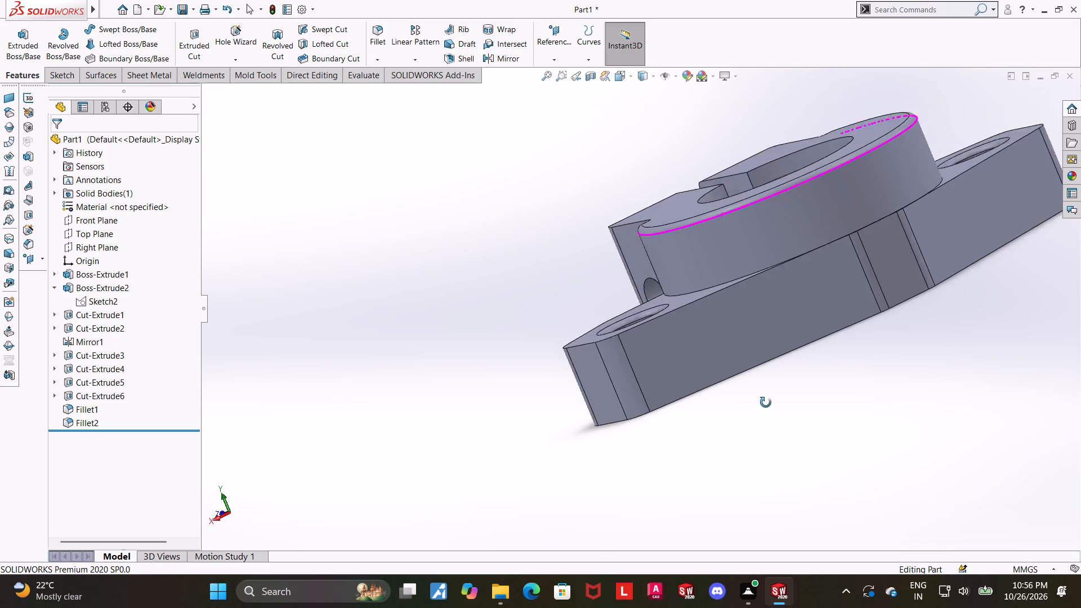
middle_drag(766, 403, 911, 347)
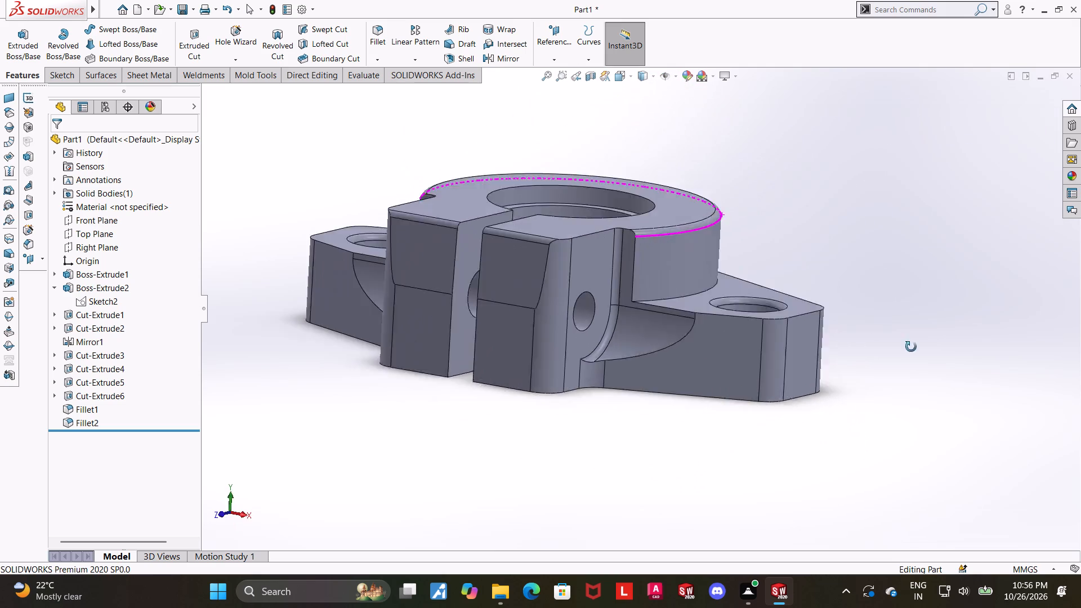
middle_drag(911, 347, 928, 372)
scroll(920, 381, up, 2)
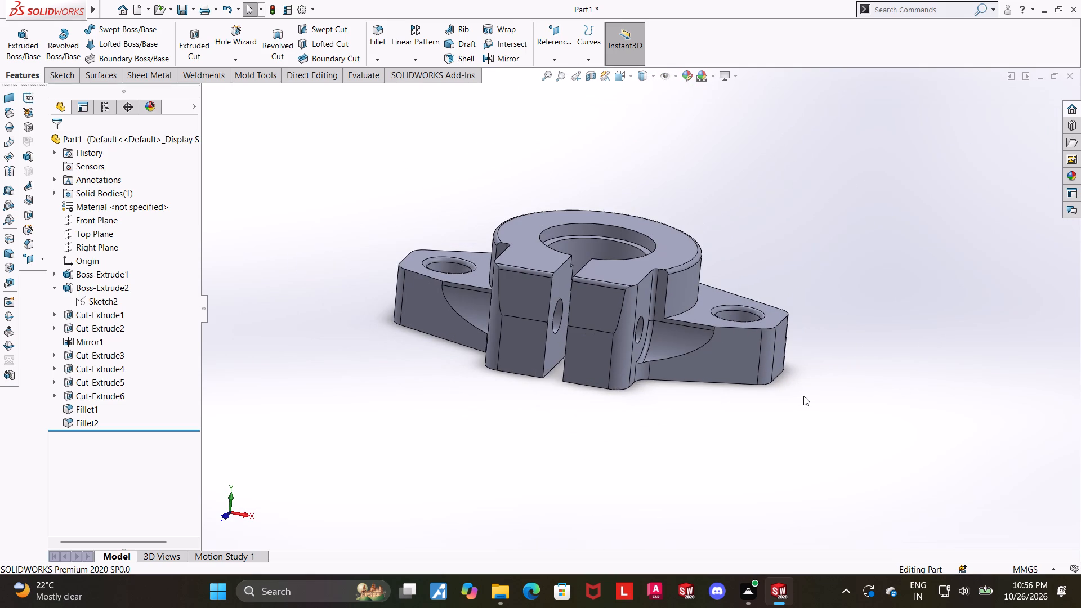
middle_drag(802, 396, 787, 413)
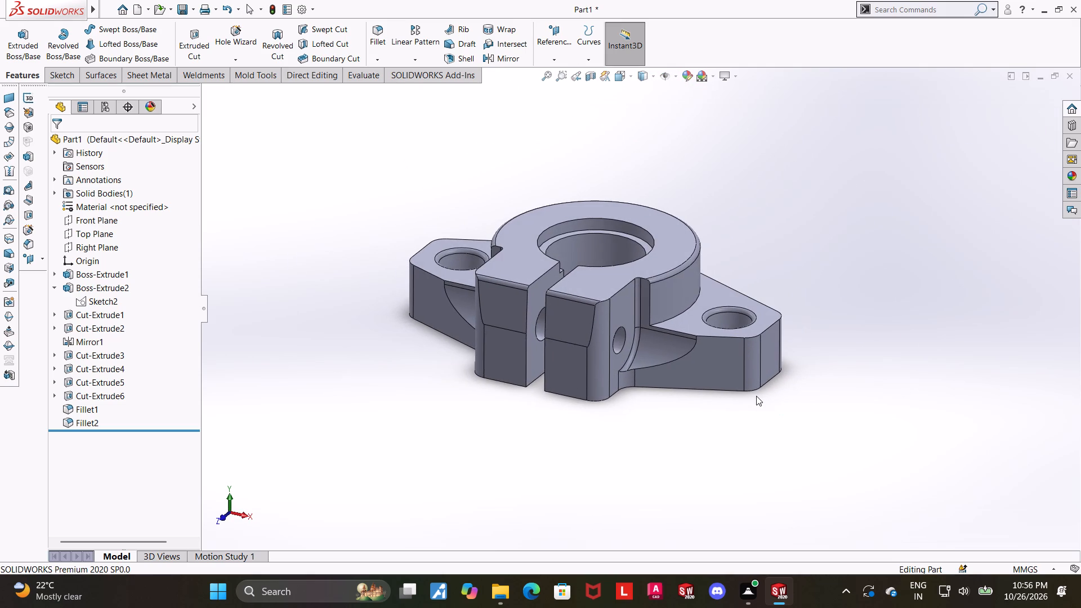
scroll(167, 256, up, 2)
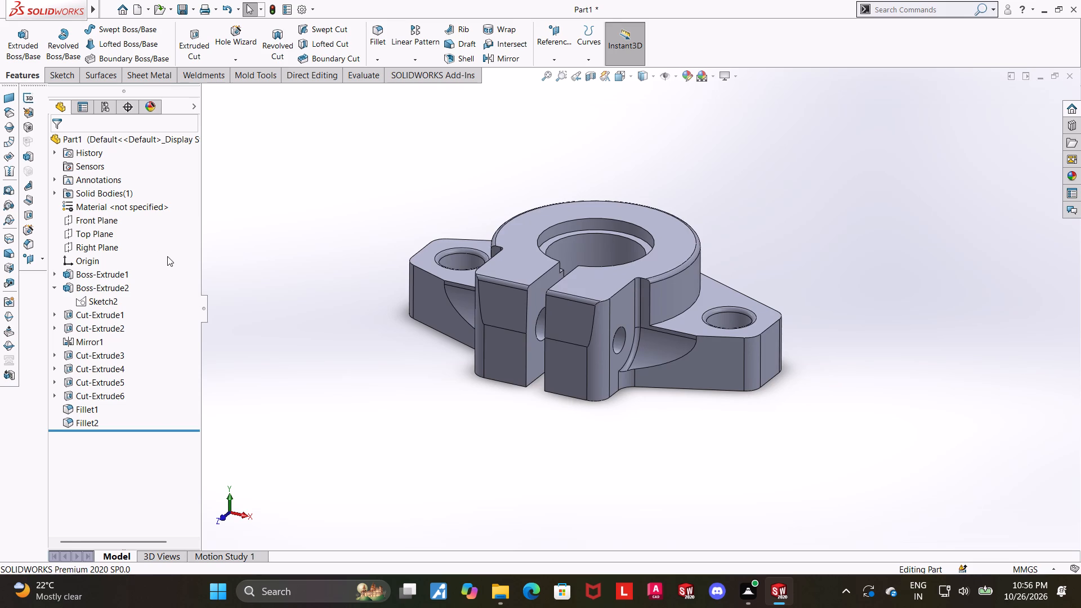
scroll(167, 256, down, 2)
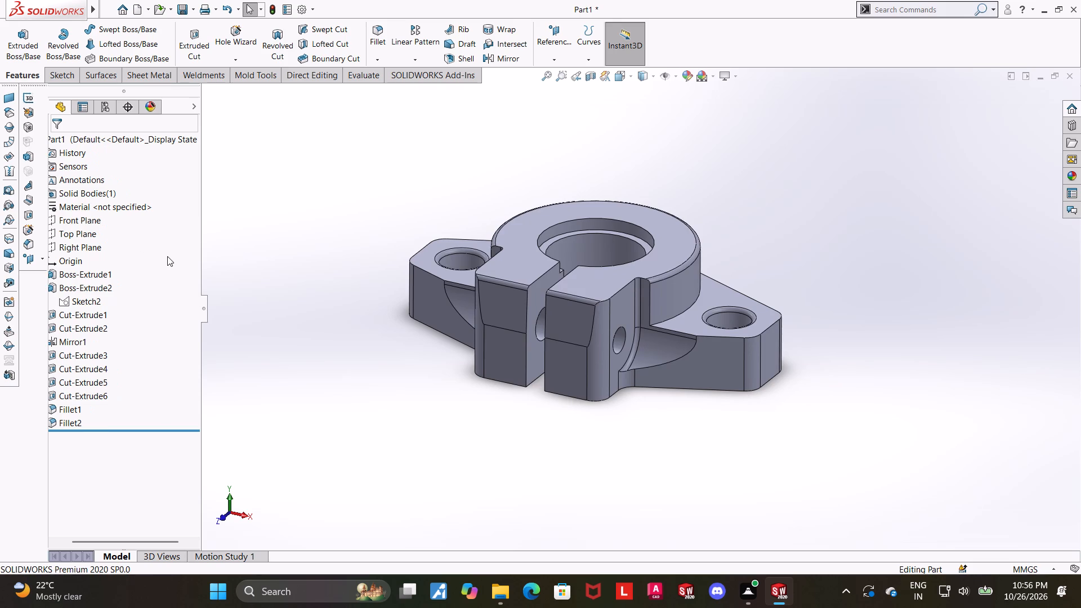
middle_drag(171, 255, 157, 277)
Measure the distance between the outer side faces of the two clamp lugs.
middle_drag(355, 302, 350, 342)
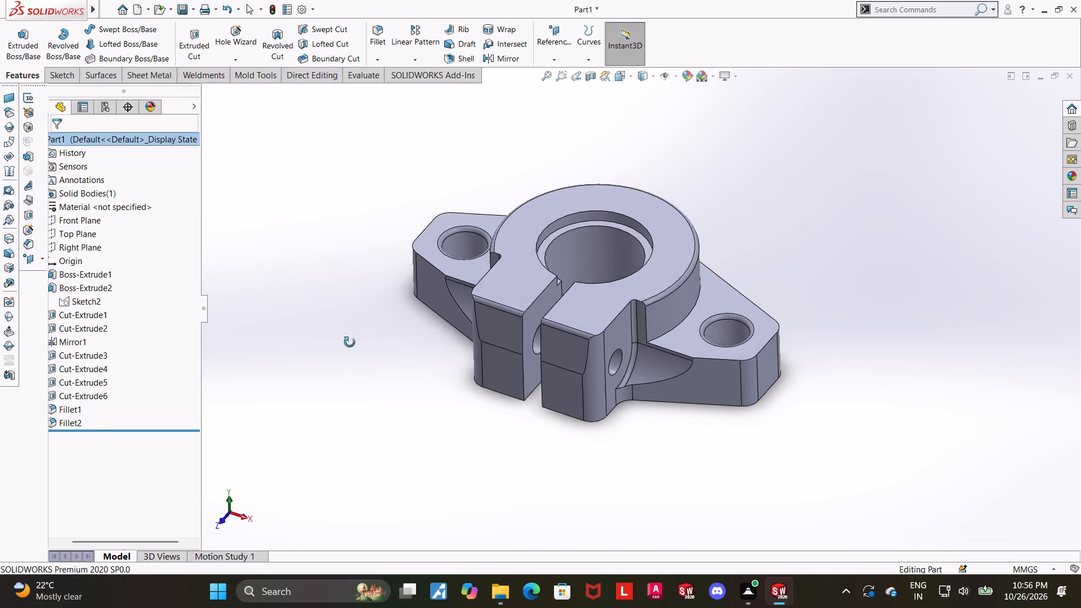
middle_drag(350, 342, 342, 358)
scroll(583, 348, down, 2)
click(349, 81)
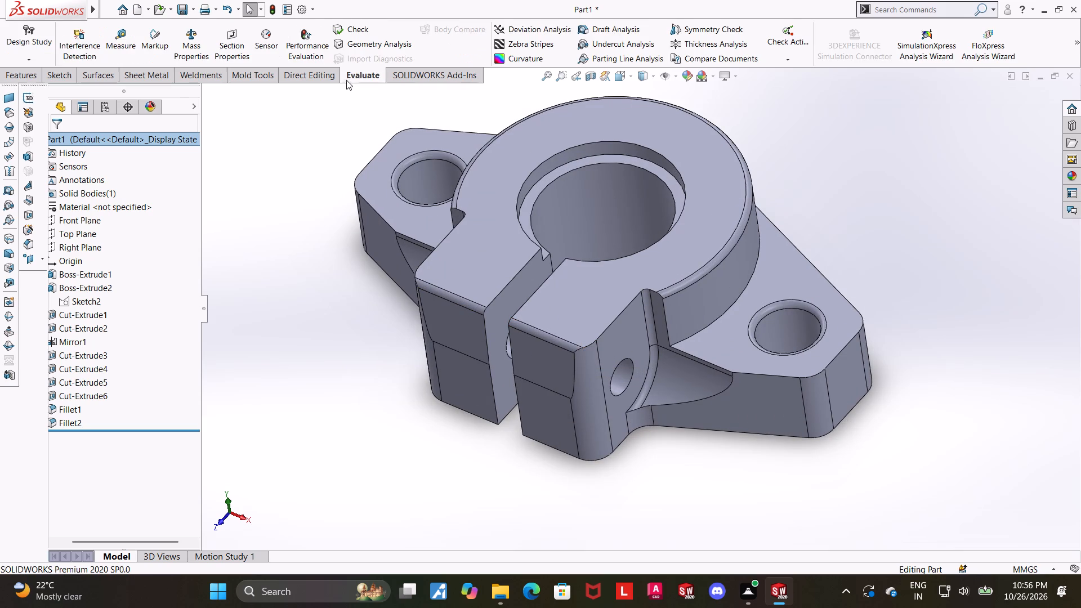
click(113, 34)
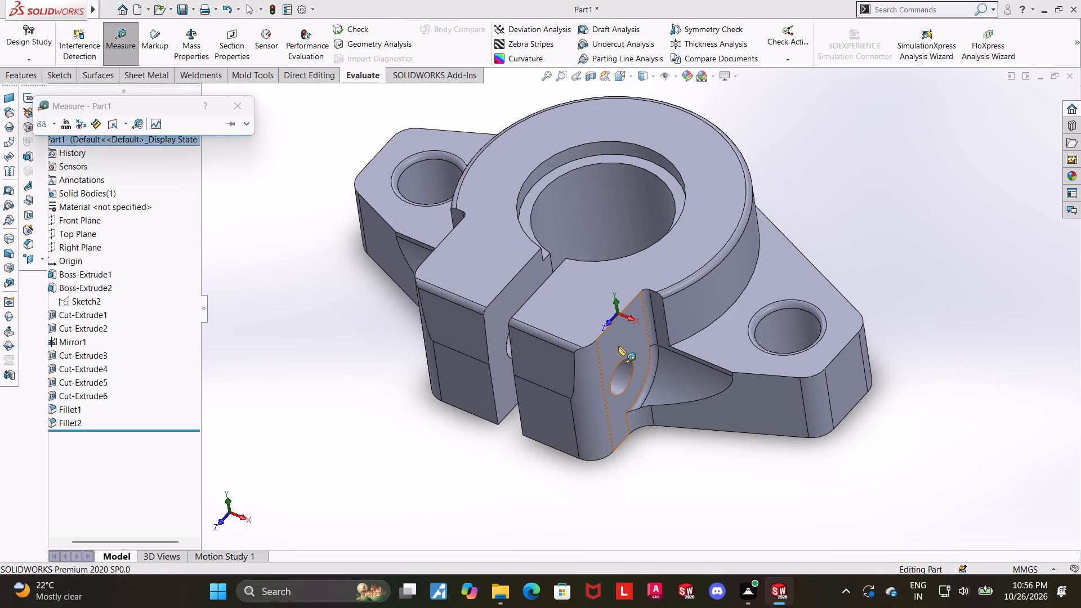
click(618, 346)
middle_drag(458, 272, 560, 270)
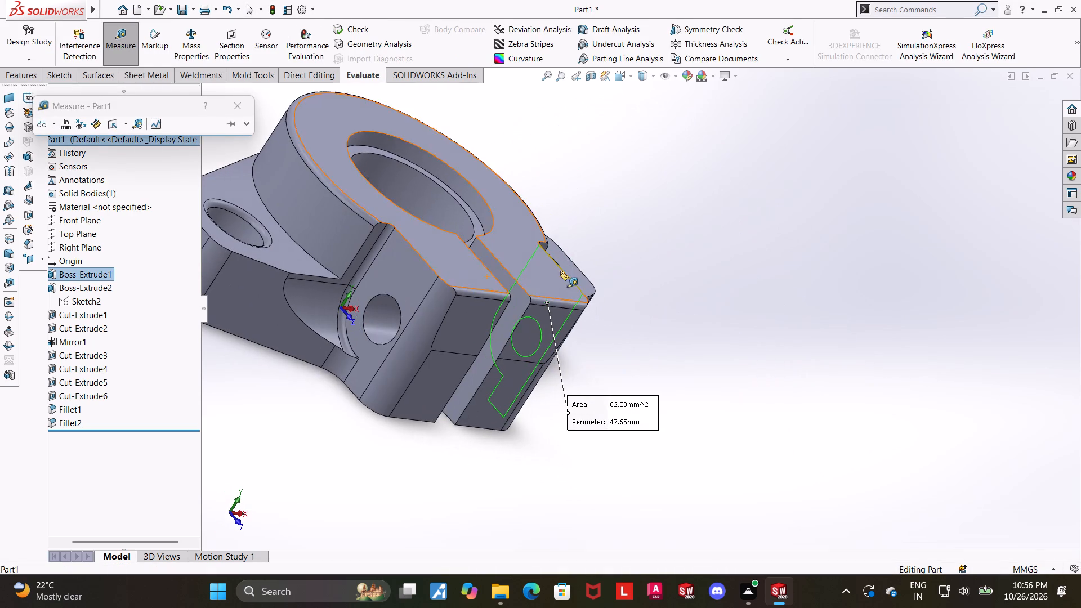
click(399, 279)
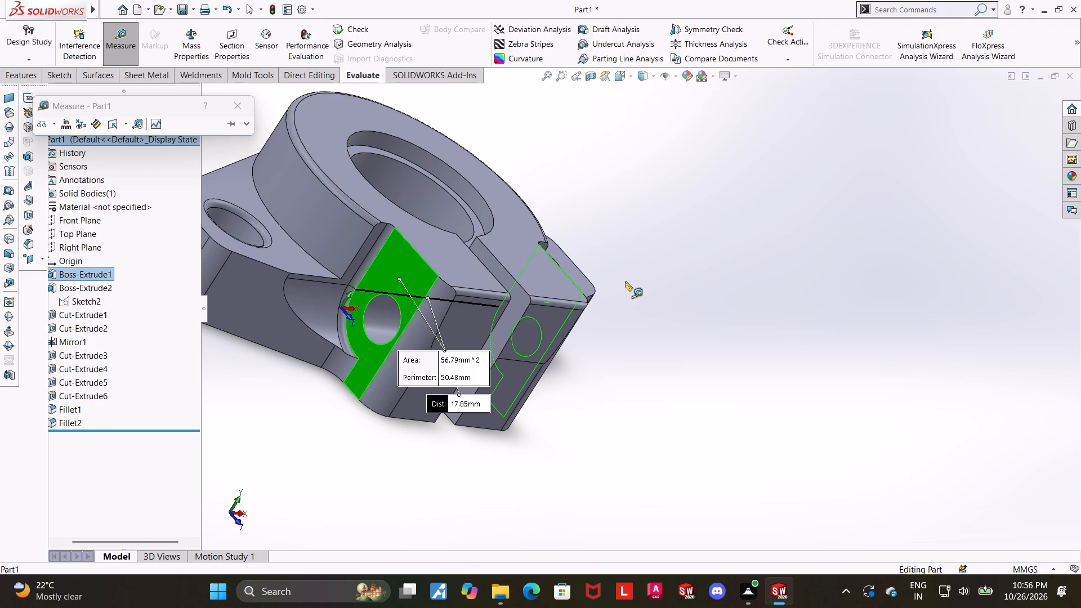
scroll(402, 252, up, 3)
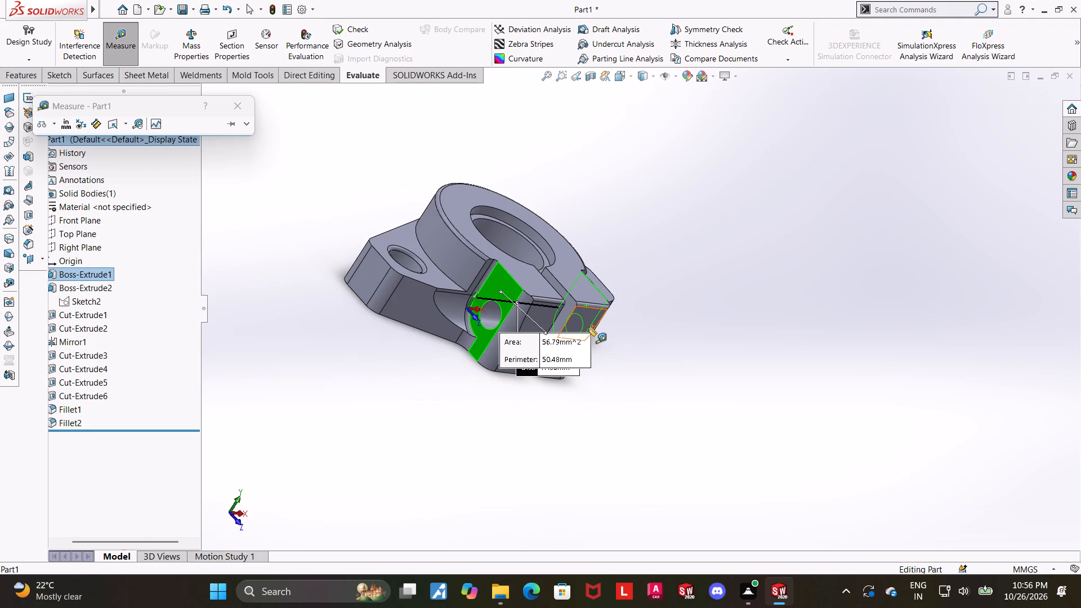
scroll(589, 327, down, 1)
key(Escape)
Measure the width of the clamp slot between the two lugs' inner faces.
middle_drag(595, 364, 530, 354)
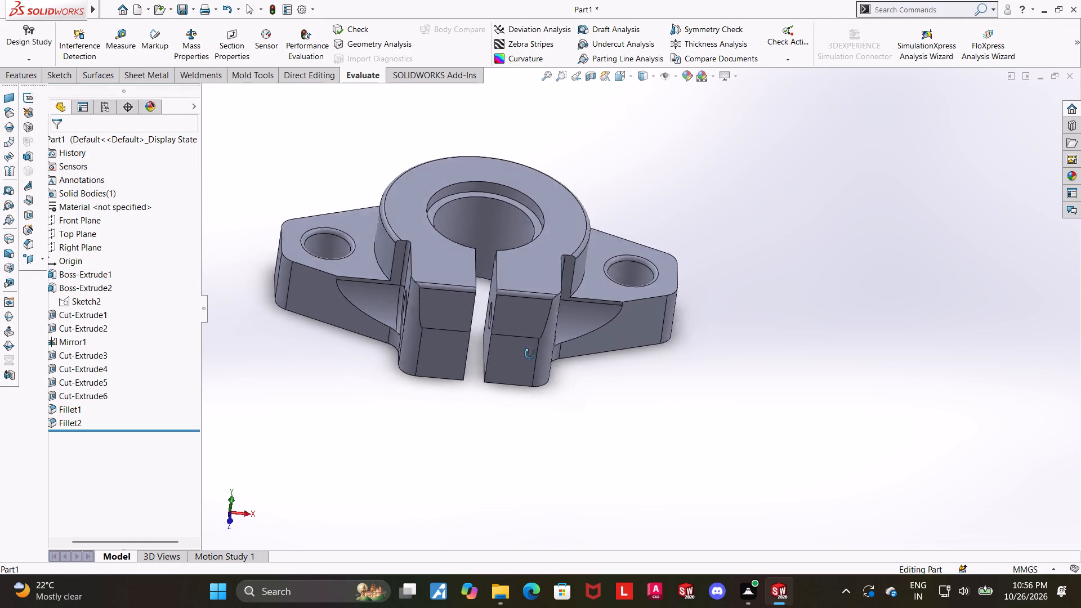
middle_drag(530, 354, 503, 352)
scroll(516, 302, down, 4)
middle_click(480, 310)
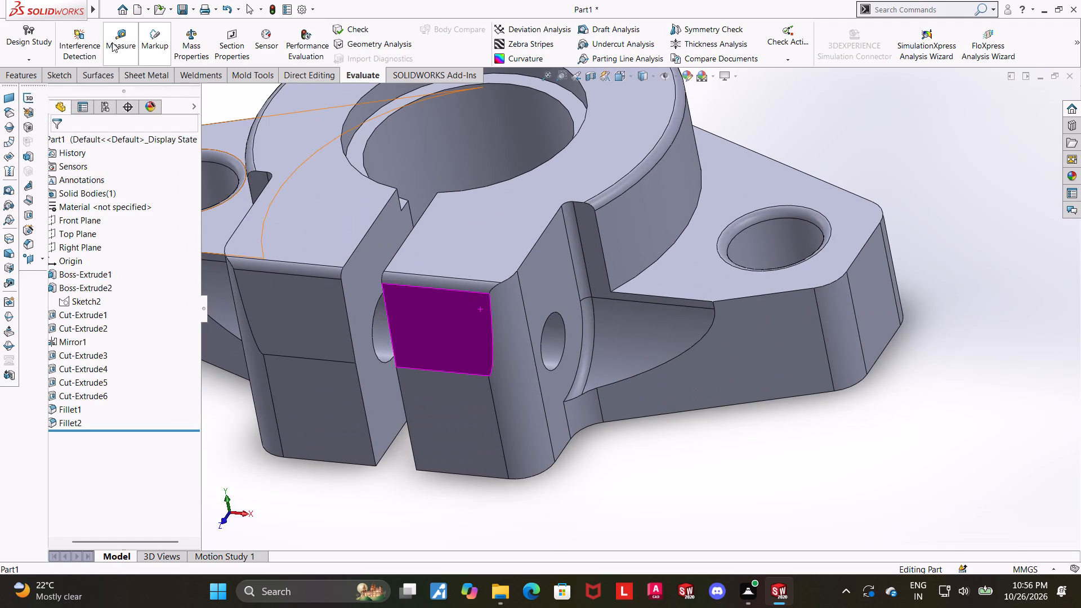
click(112, 42)
click(366, 262)
middle_drag(366, 261, 417, 296)
click(404, 240)
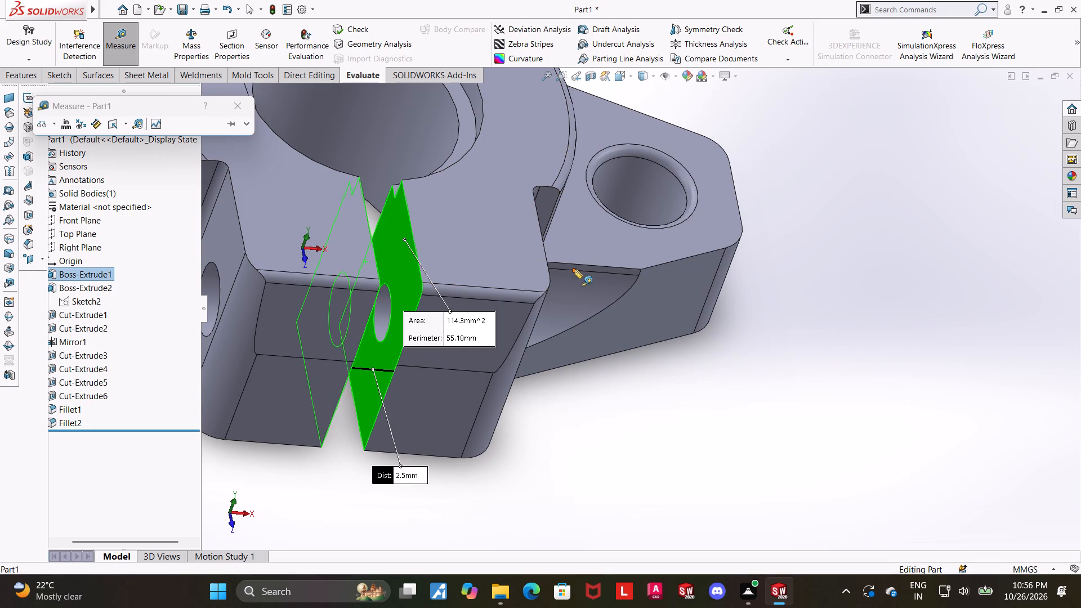
key(Escape)
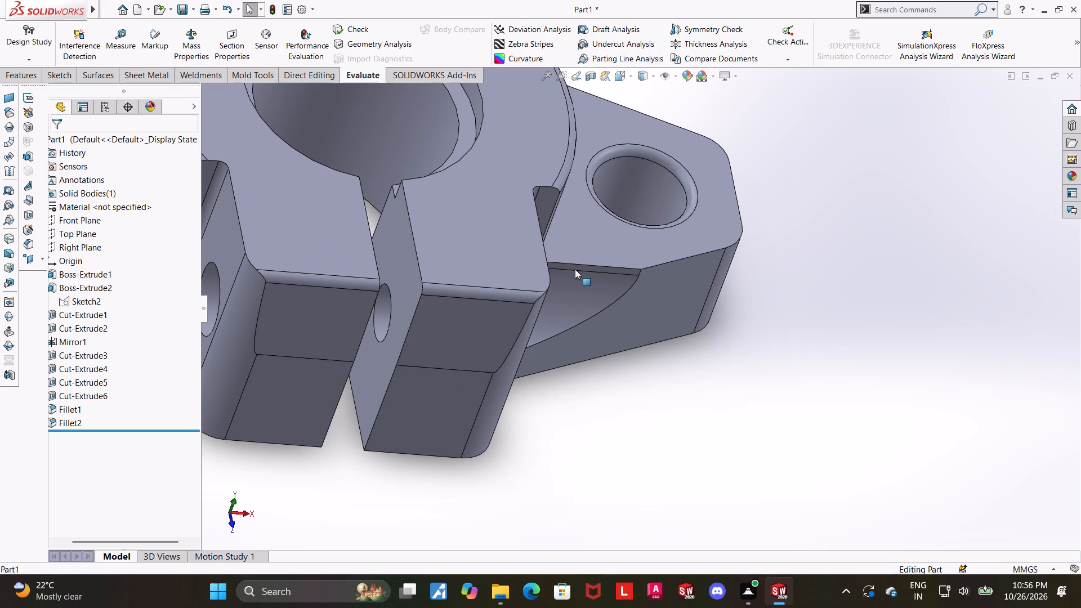
Return to the isometric view and measure the cylindrical wall of the central bore.
key(ctrl+7)
click(886, 298)
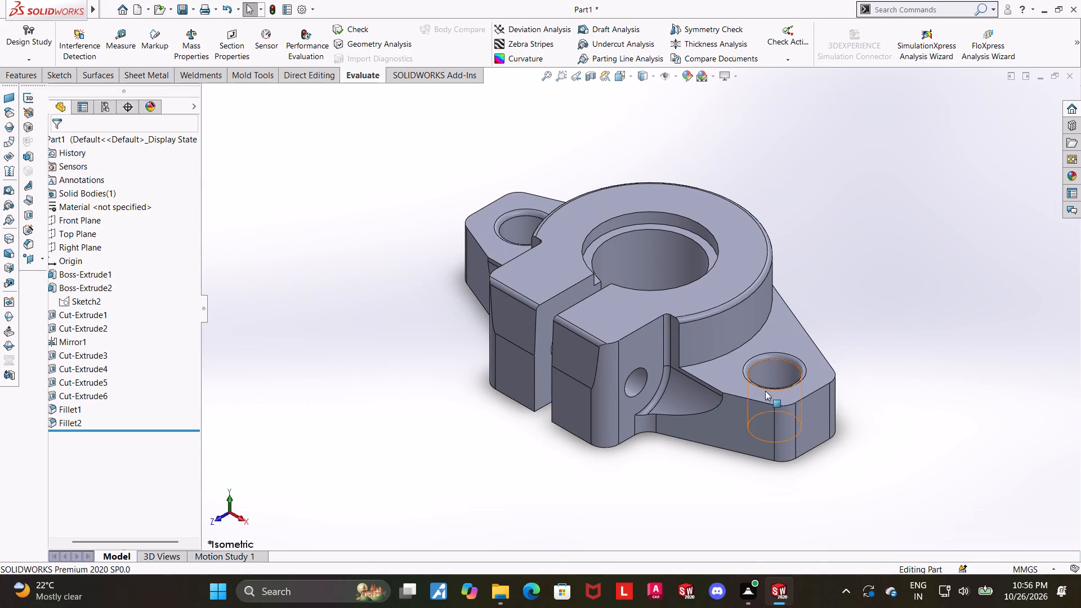
scroll(745, 392, down, 1)
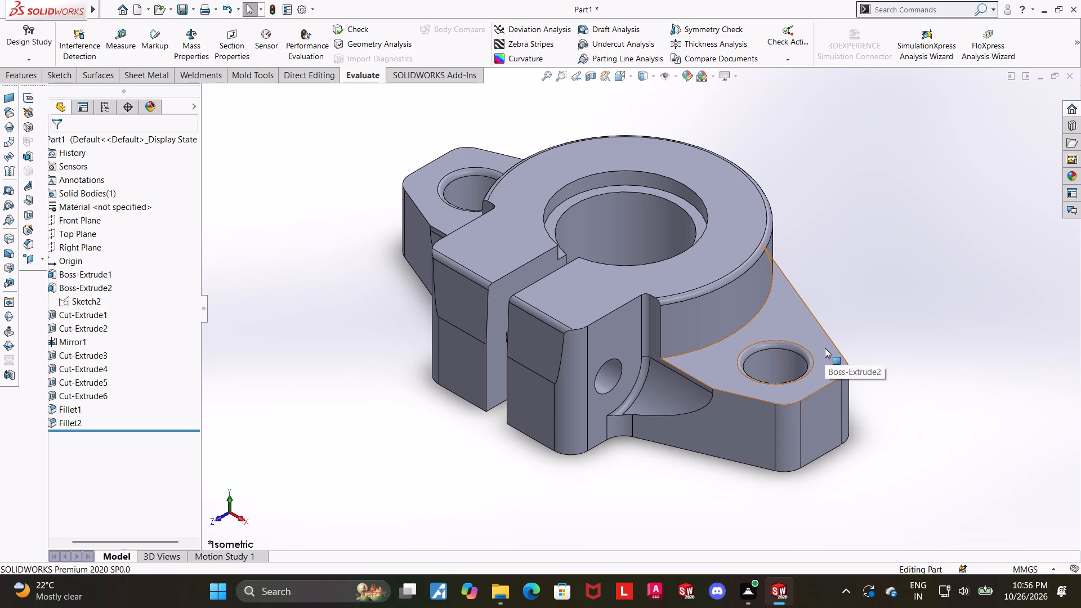
click(897, 284)
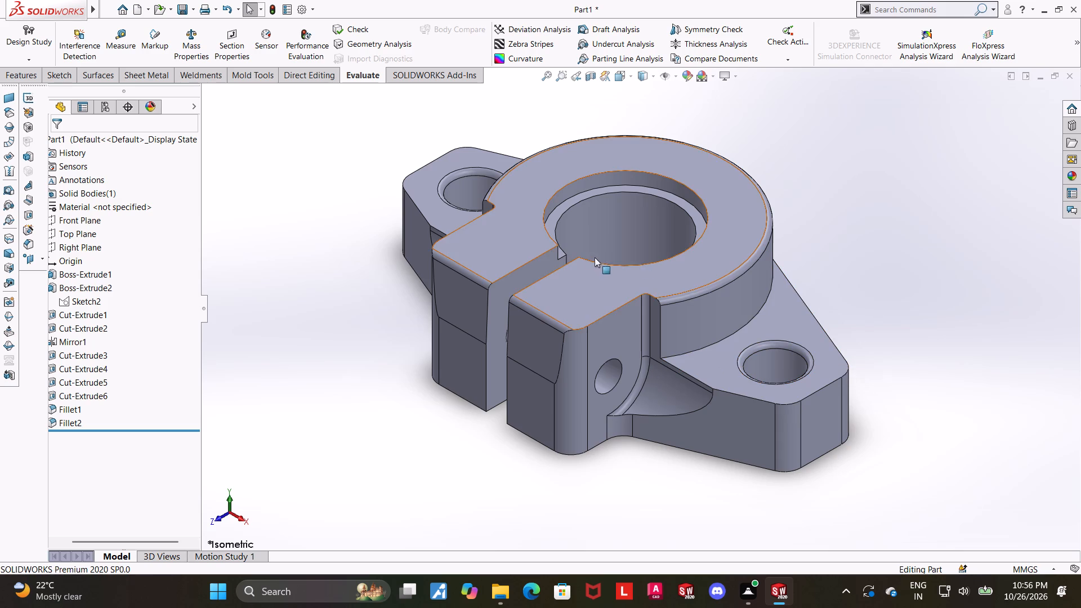
scroll(580, 250, down, 2)
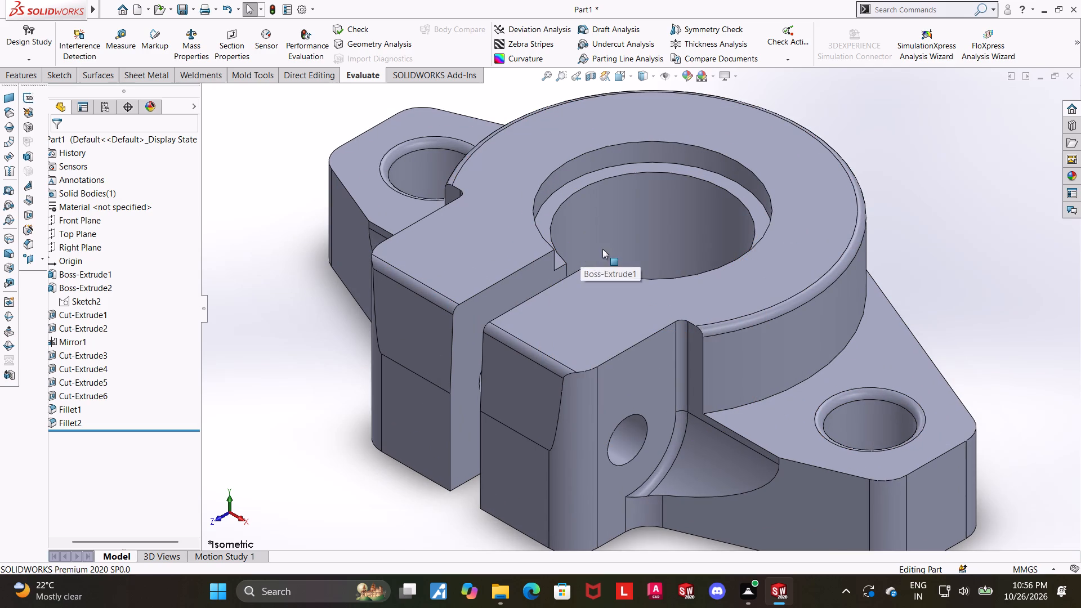
click(120, 43)
click(658, 234)
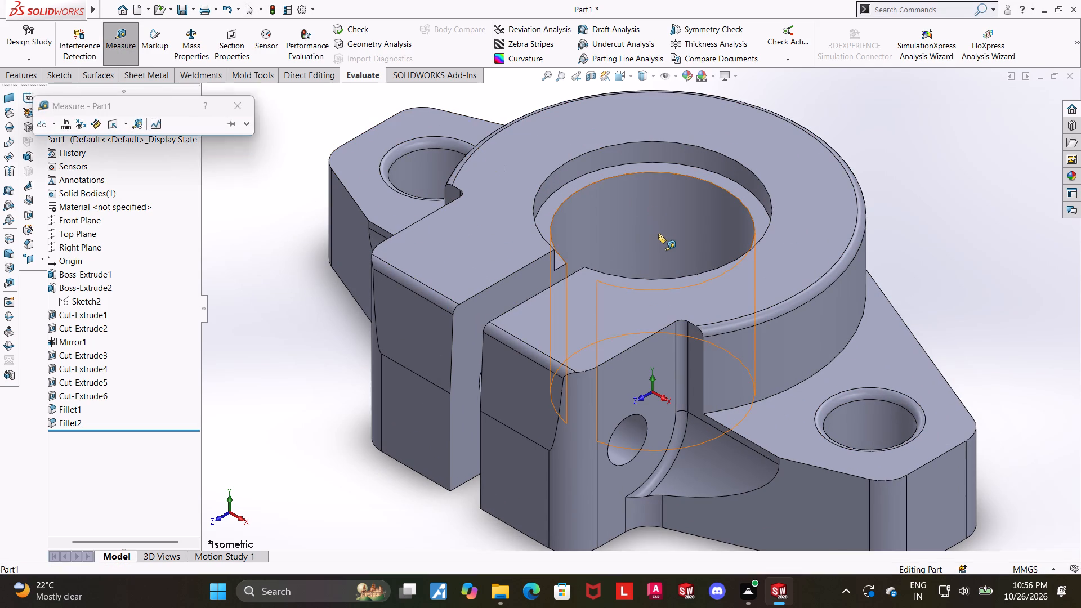
key(Escape)
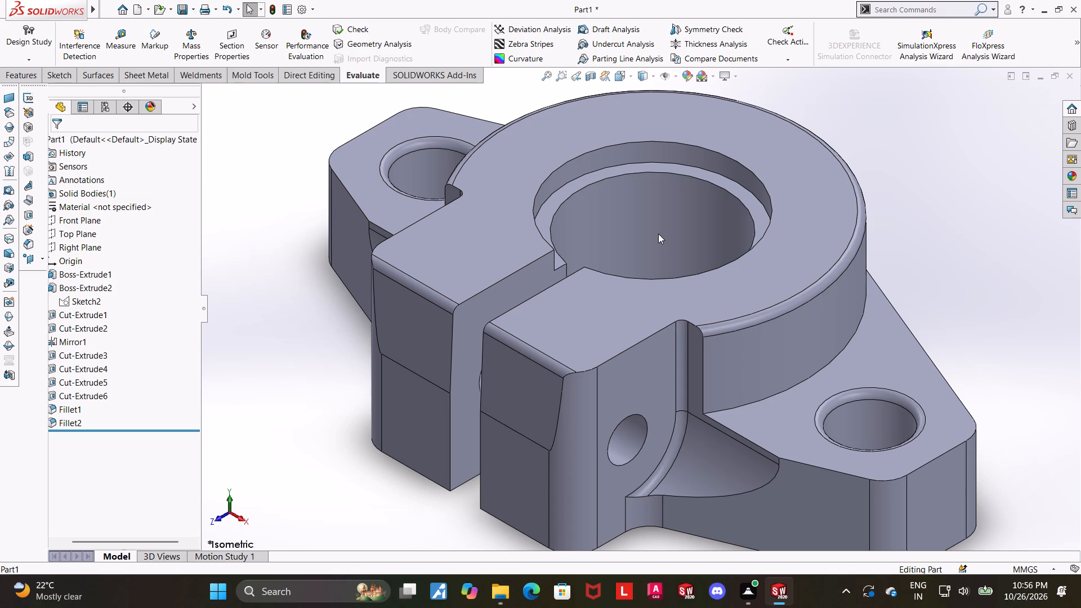
Measure the counterbore's depth from its floor to the ring's top face.
click(123, 42)
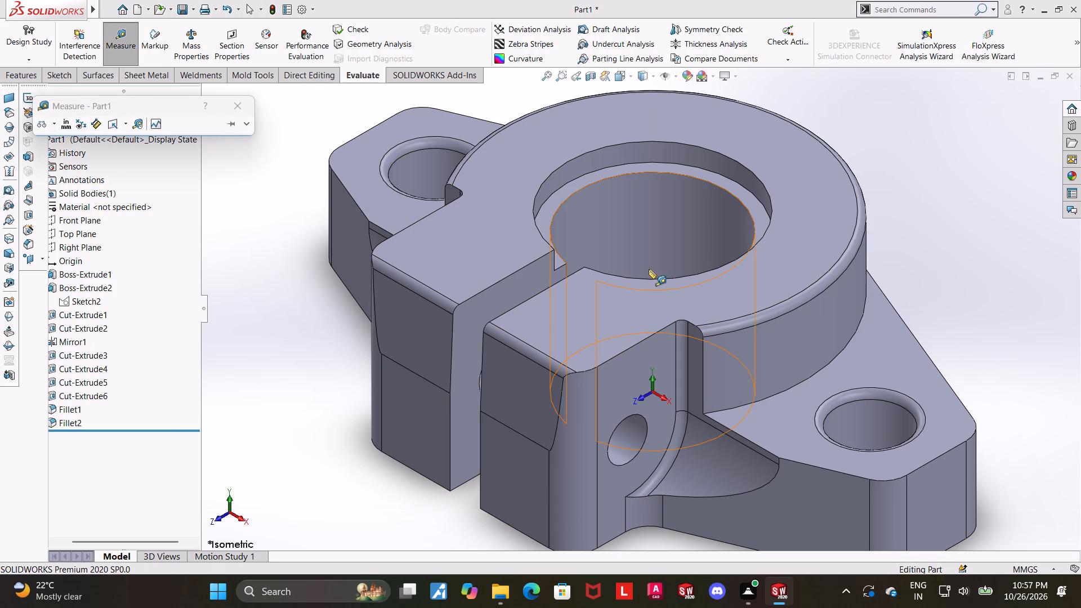
click(571, 184)
click(562, 141)
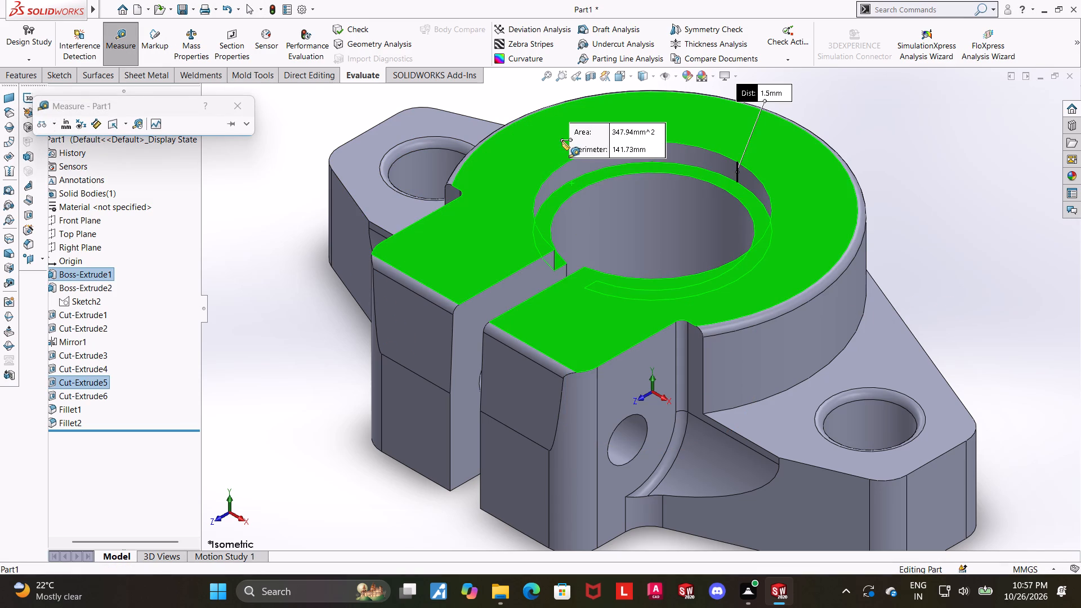
key(Escape)
Measure the curved recess face on the side arm beside the lug hole.
scroll(654, 328, up, 3)
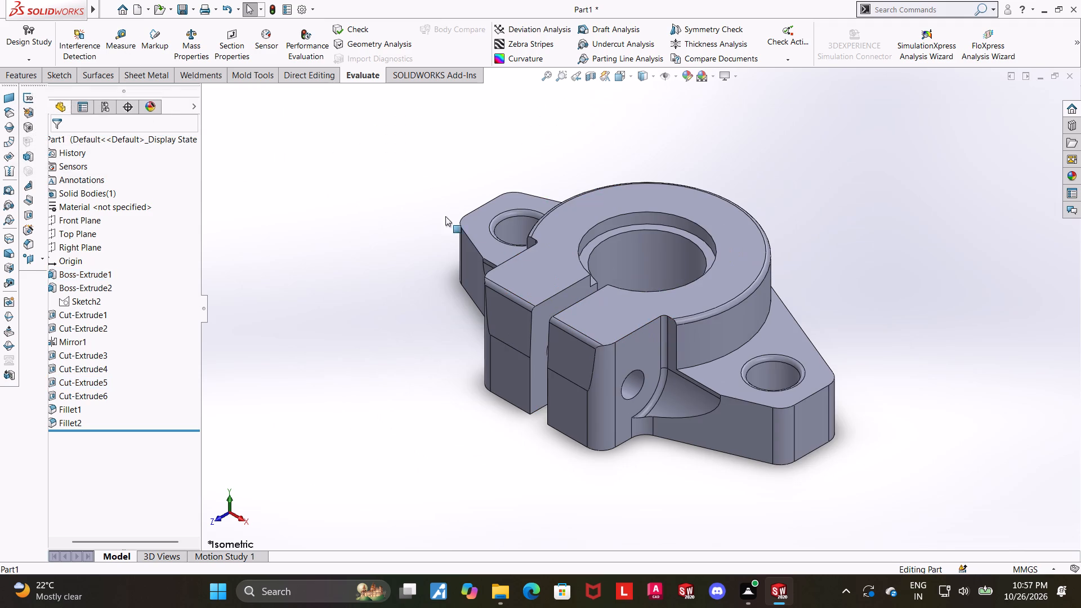
click(115, 38)
click(694, 402)
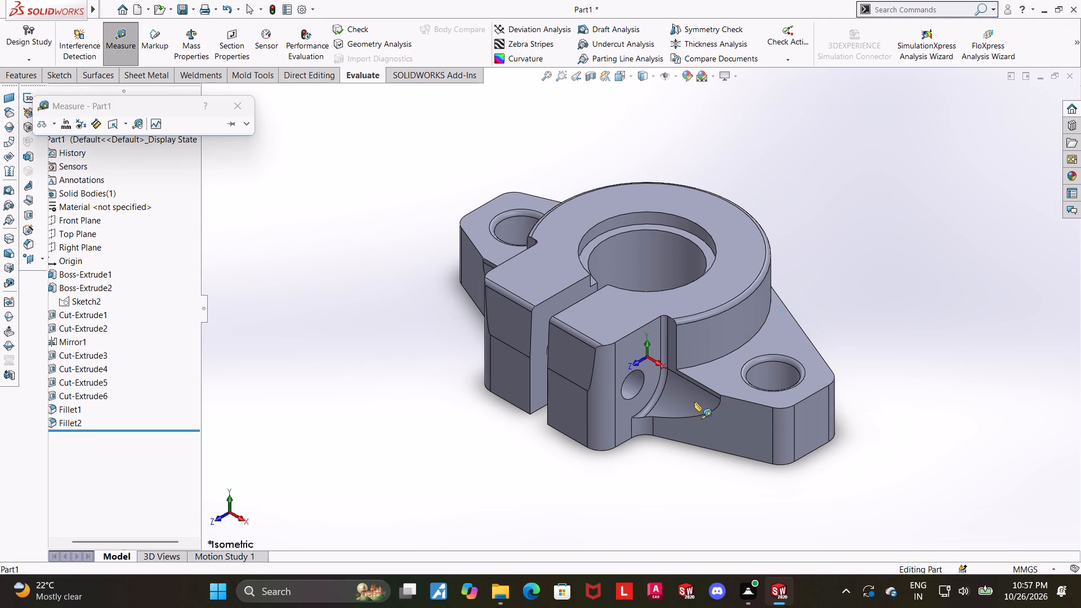
key(Escape)
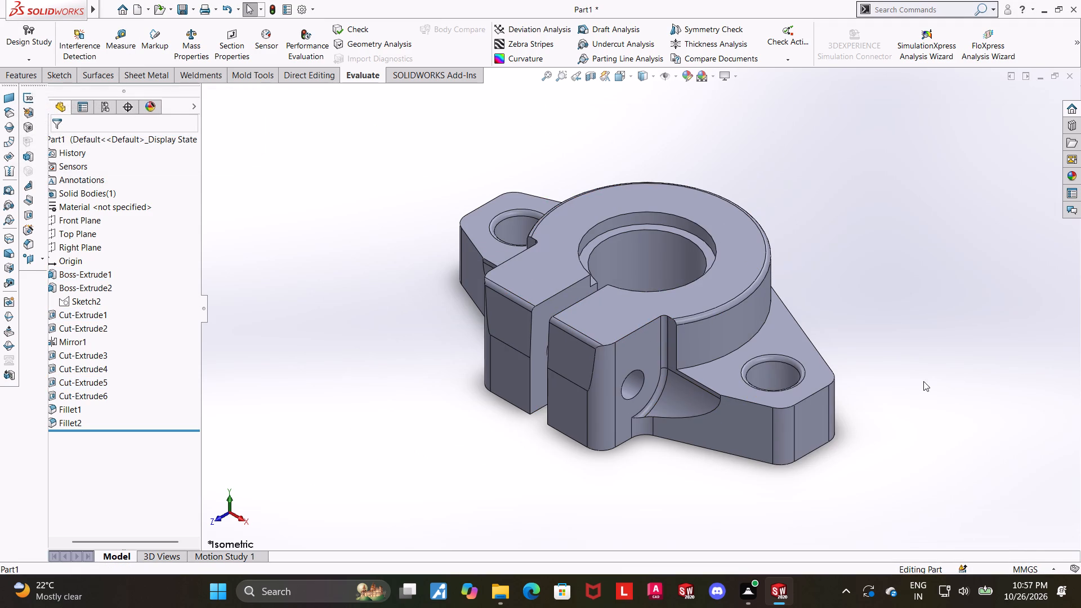
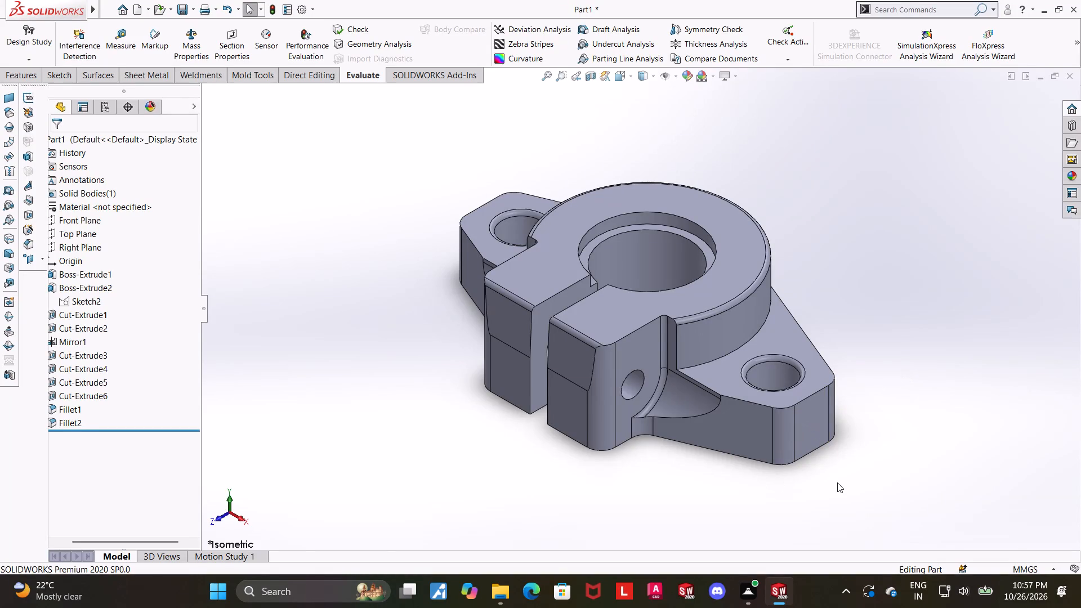
Examine the finished clamp part up close and as a whole, including the side arm's mounting hole, slotted lugs and central bore.
scroll(815, 472, up, 1)
scroll(787, 380, down, 1)
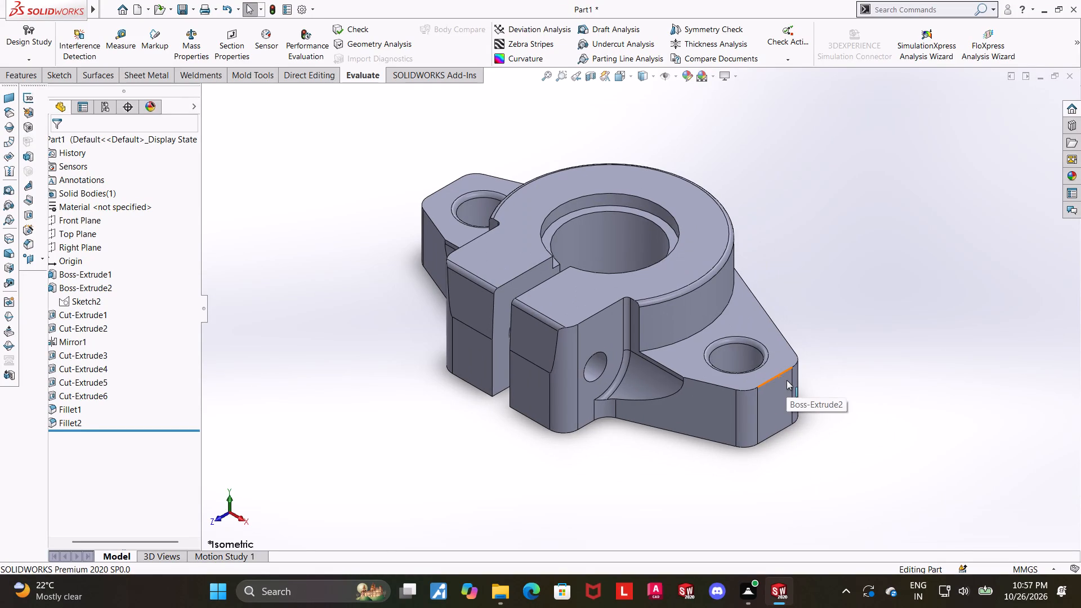
scroll(786, 379, down, 1)
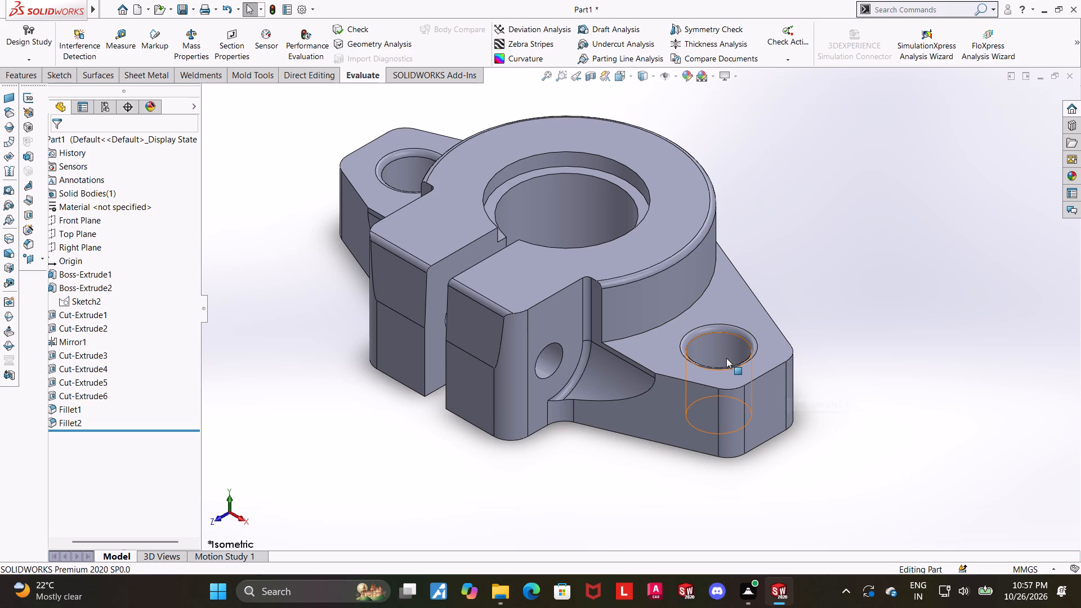
scroll(726, 358, down, 2)
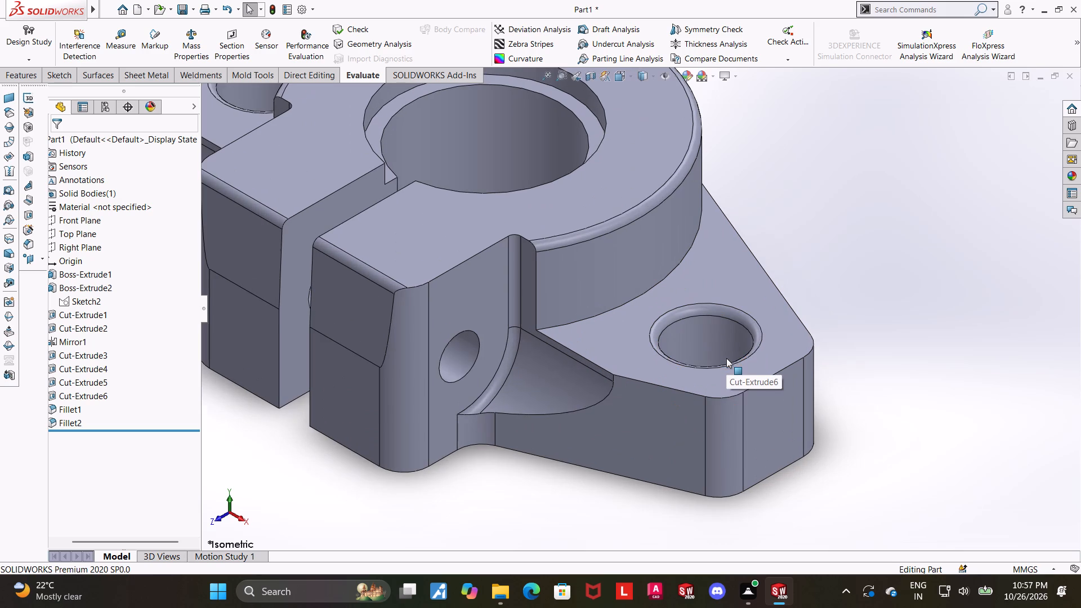
scroll(726, 358, up, 2)
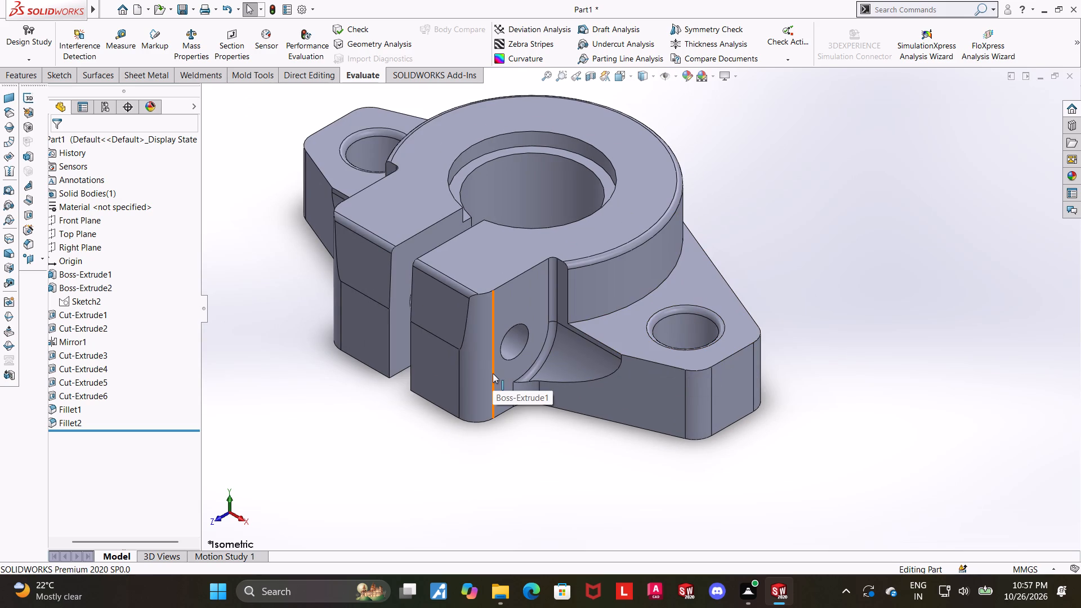
scroll(493, 373, up, 1)
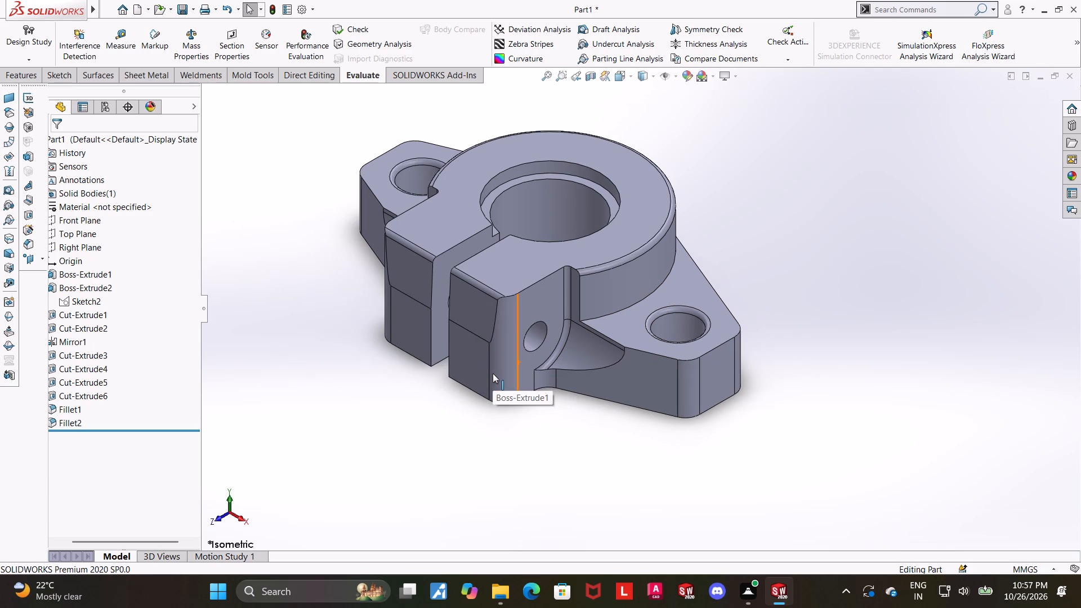
scroll(493, 373, down, 2)
scroll(506, 366, up, 5)
scroll(646, 252, down, 2)
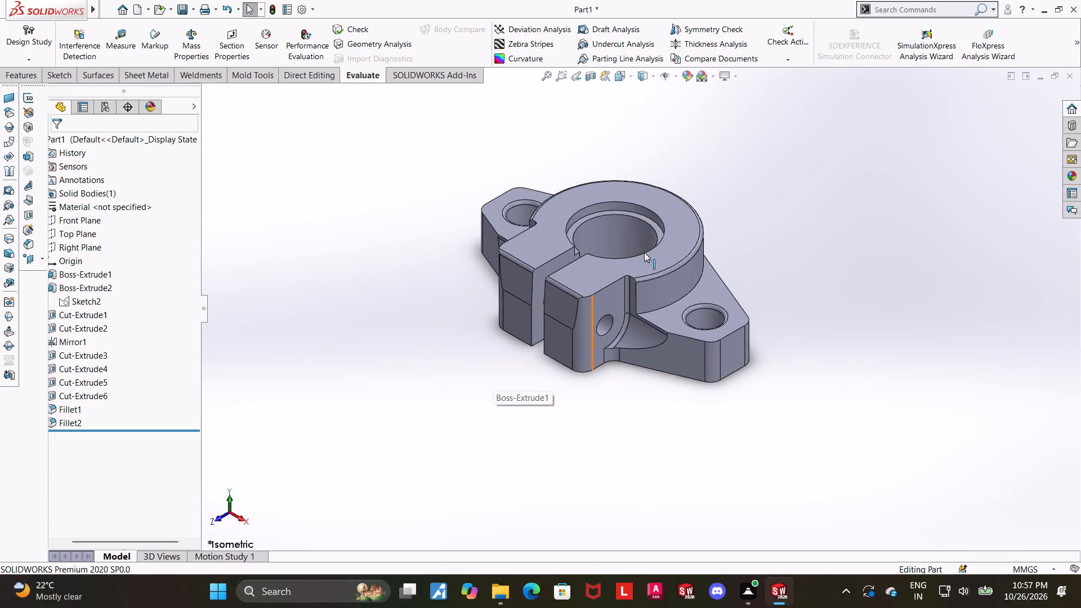
scroll(644, 252, down, 2)
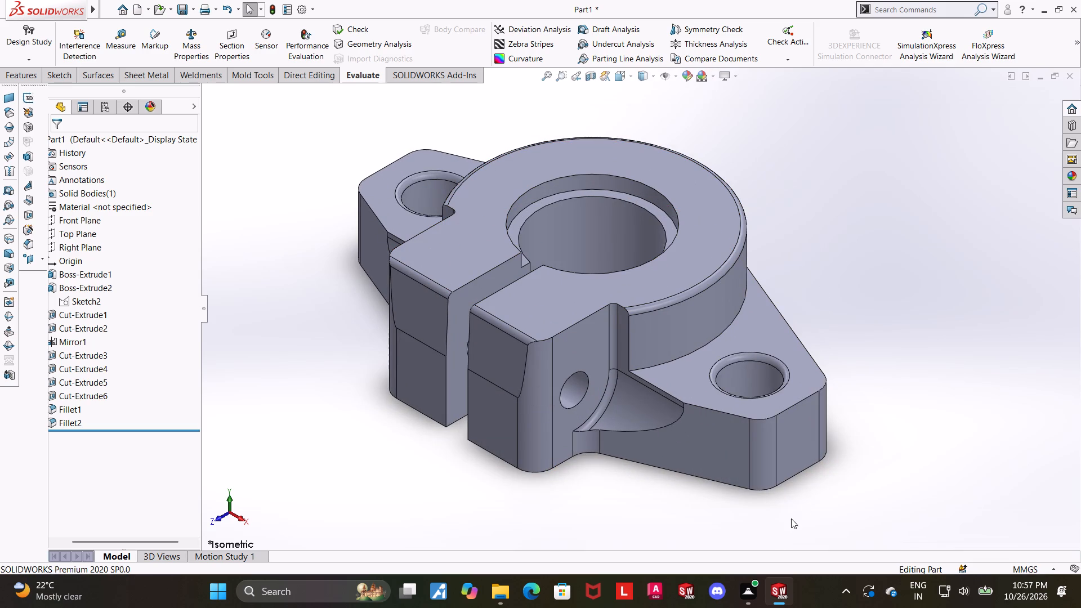
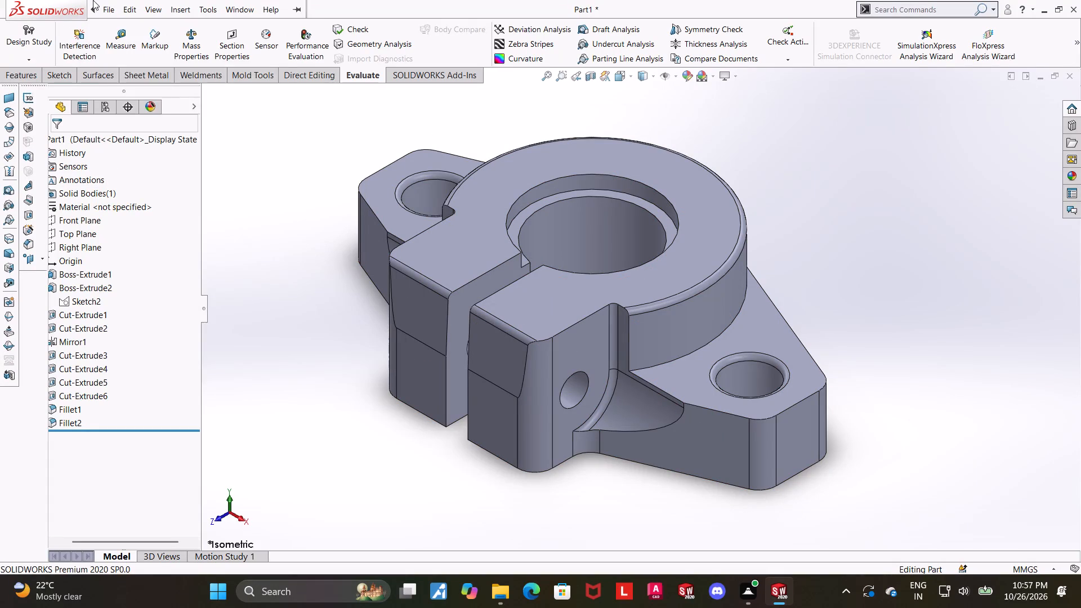
Save the part under the name "indexed flanged split collar".
click(150, 147)
text(INDEXED F)
text(indexed flanged split cl)
key(BackSpace)
text(ollar)
key(Return)
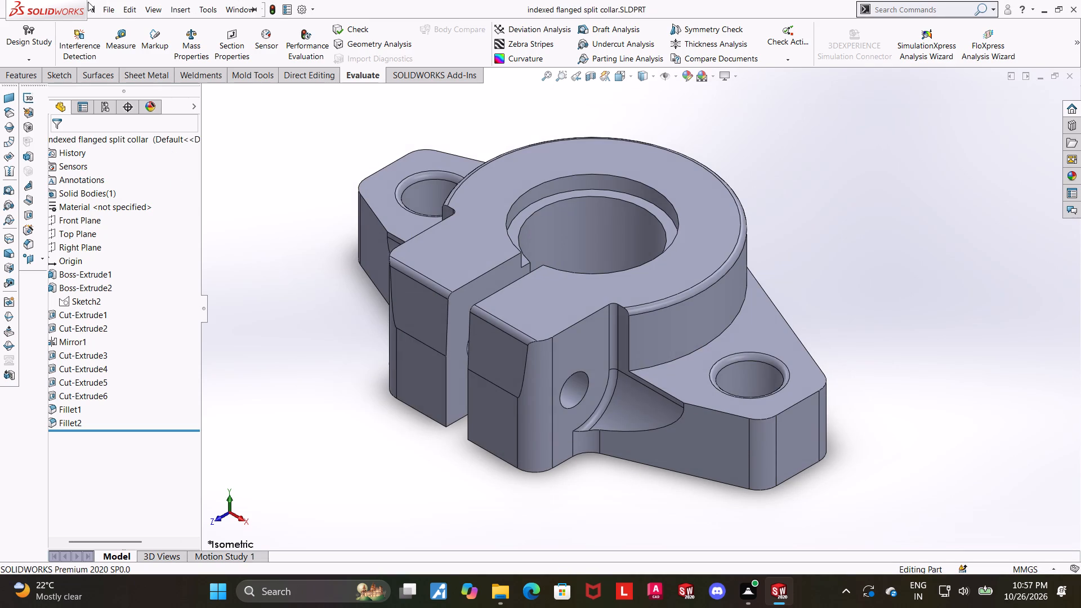
Save a copy of the part as an Adobe PDF named "indexed flanged split collar" in the Downloads folder.
click(123, 149)
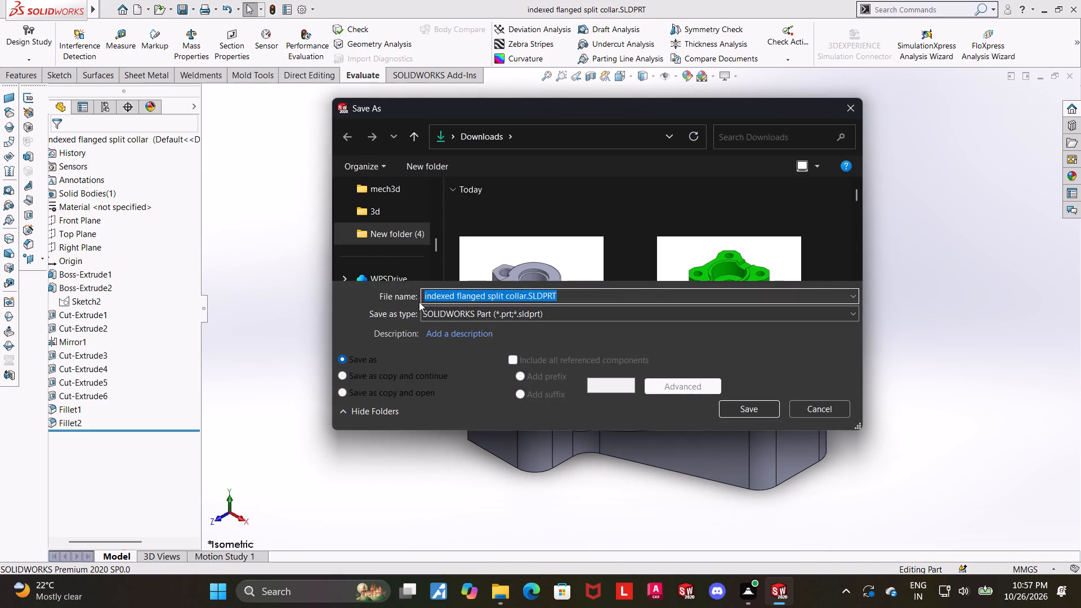
click(426, 313)
click(512, 83)
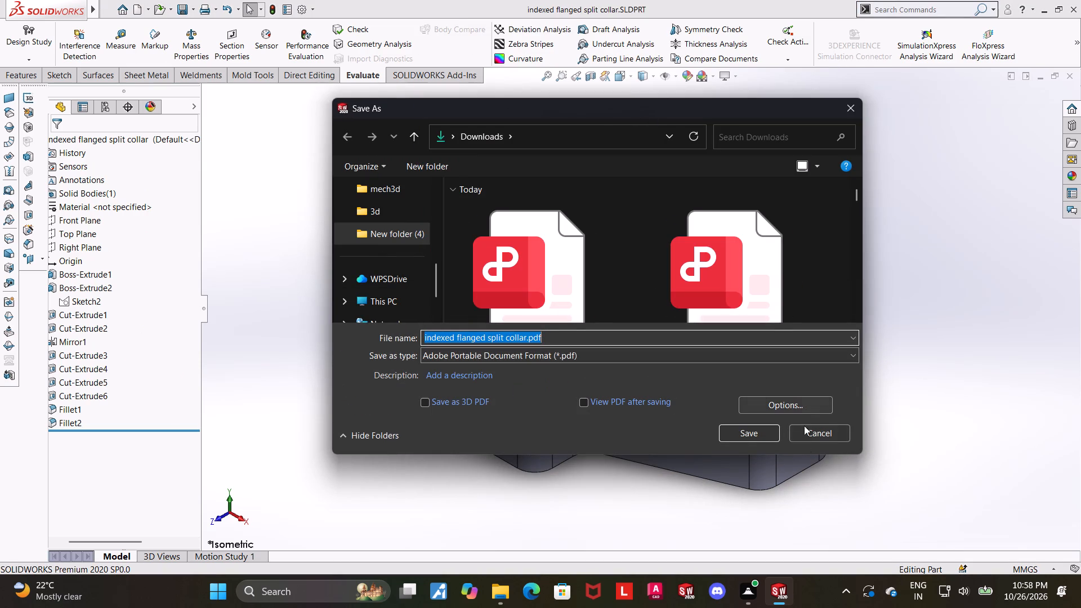
click(729, 428)
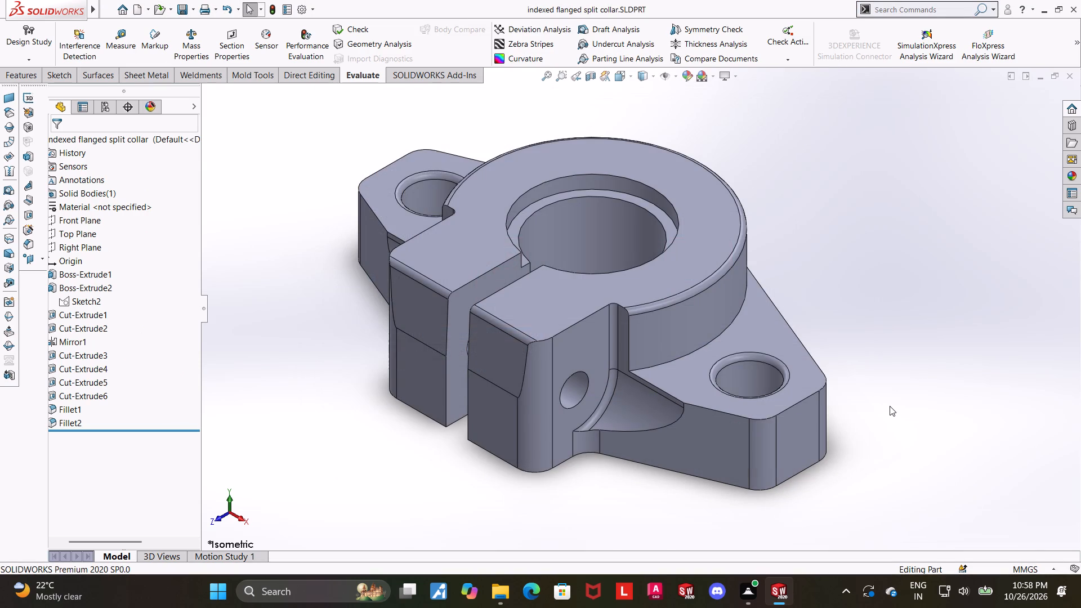